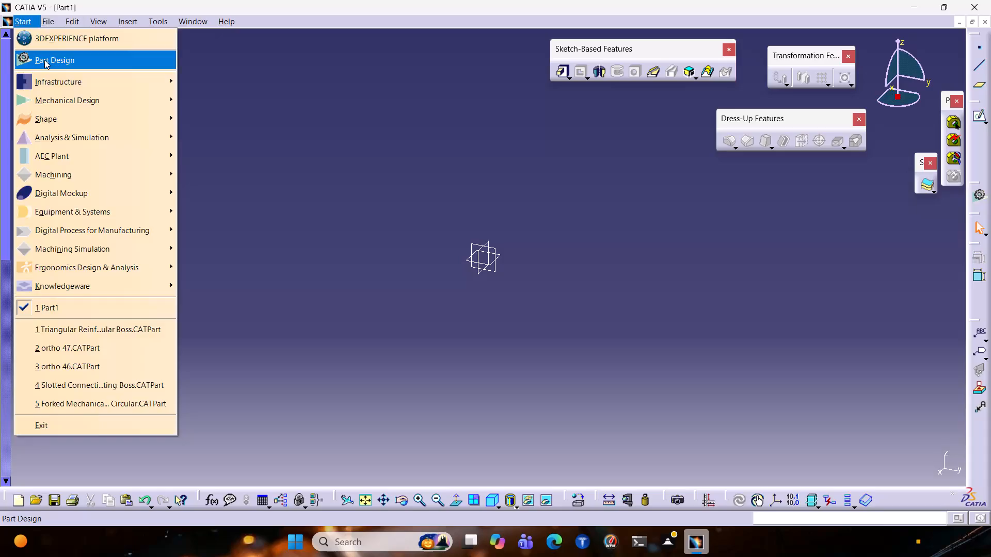
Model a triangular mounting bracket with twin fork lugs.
Create a new part in the Part Design workbench.
left_click(44, 60)
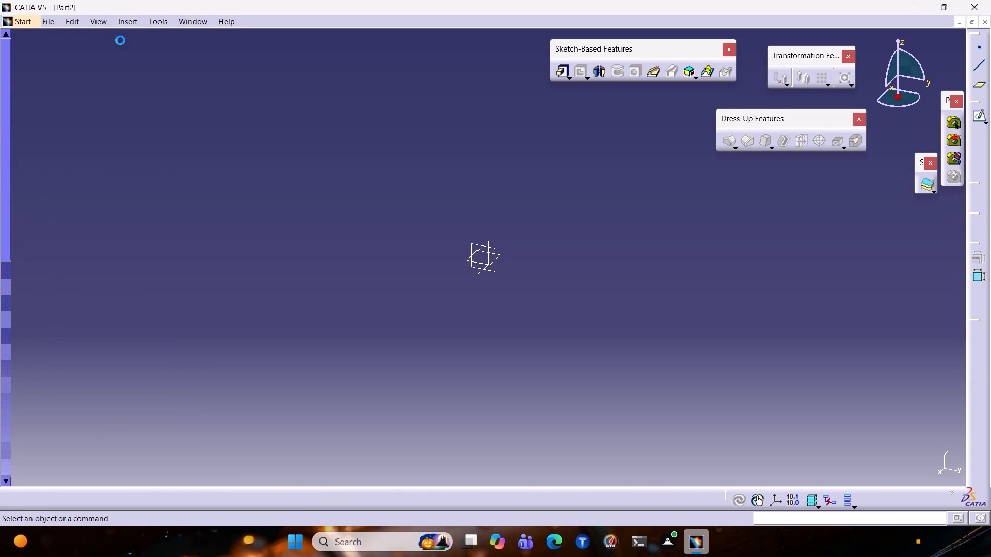
scroll(0, 179, "up", 2)
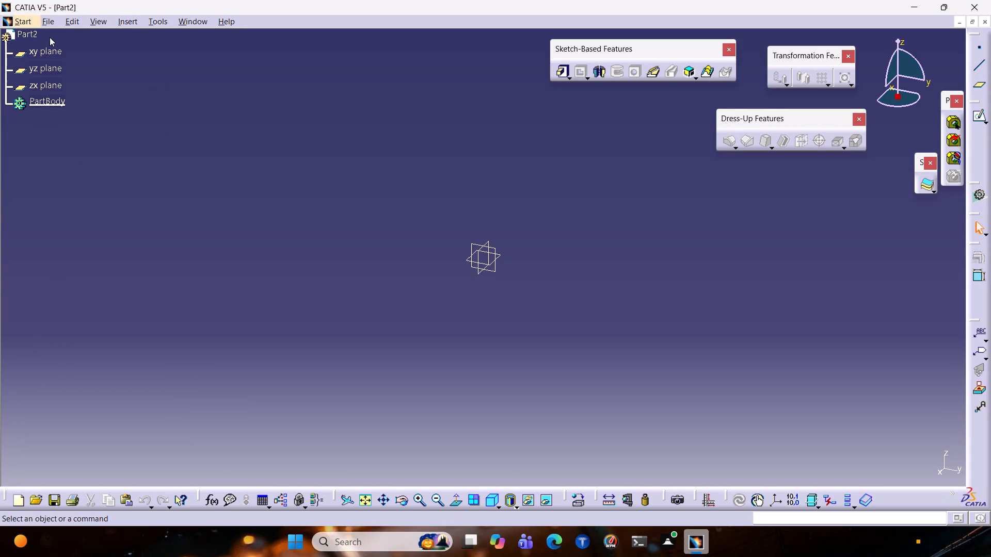
left_click(102, 23)
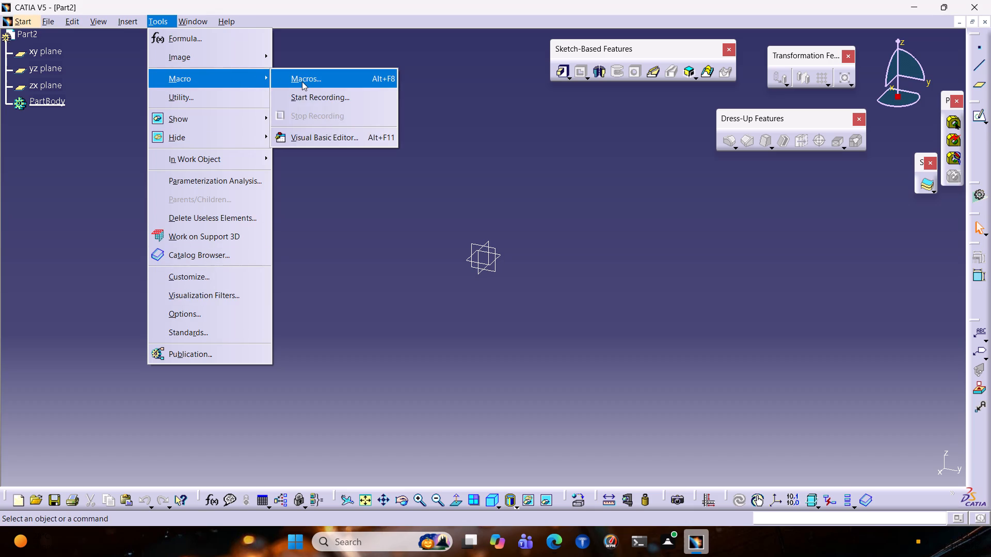
Set the new part's part number to "Triangular Mounting Bracket with Double Fork Supports", copied from the title in the ChatGPT conversation in Edge.
right_click(12, 36)
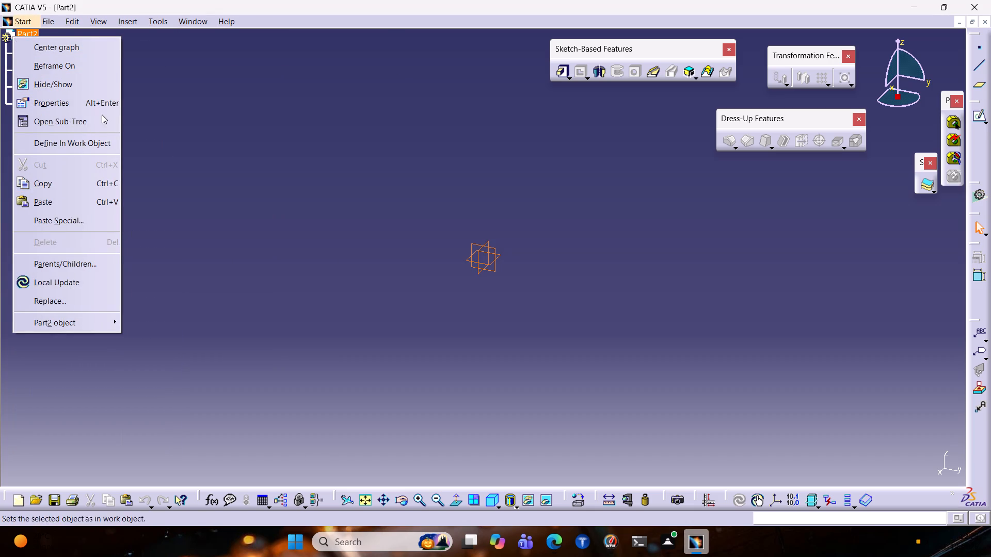
left_click(99, 101)
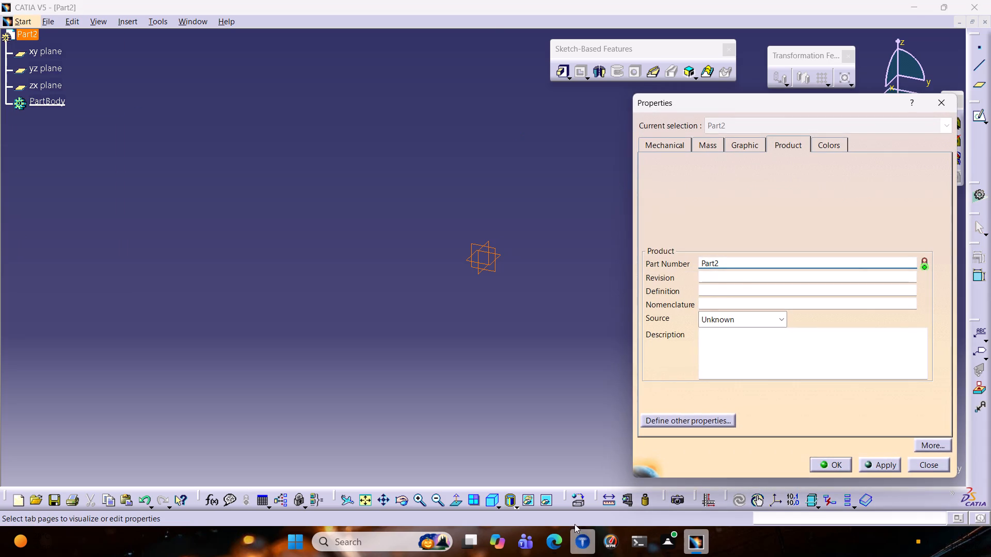
left_click(558, 551)
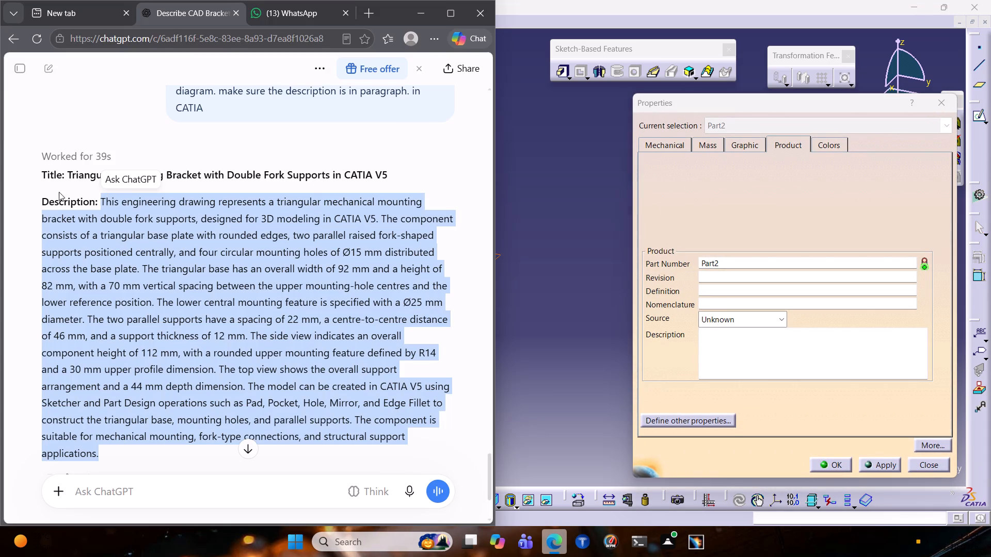
left_click_drag(65, 177, 327, 178)
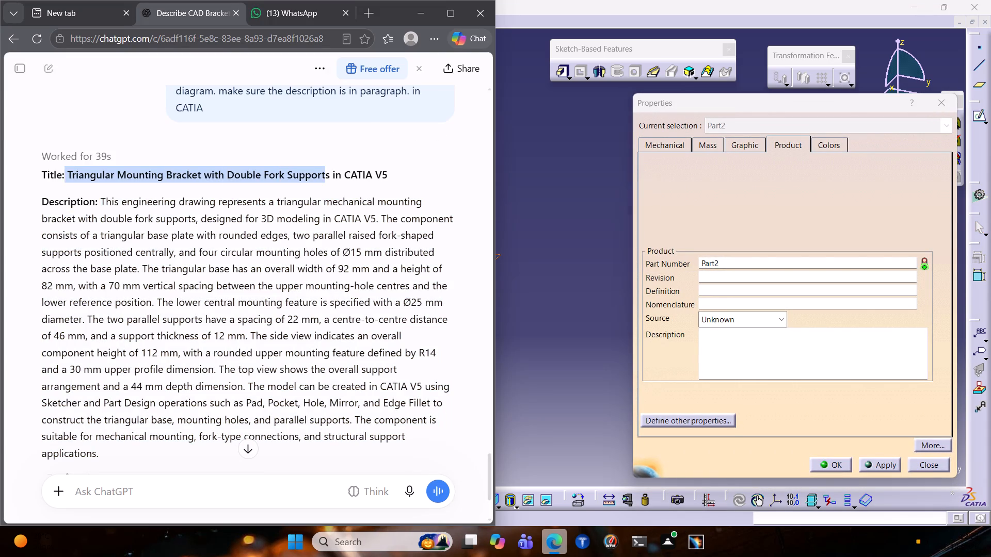
left_click_drag(327, 178, 327, 178)
left_click(331, 177)
left_click_drag(331, 177, 283, 179)
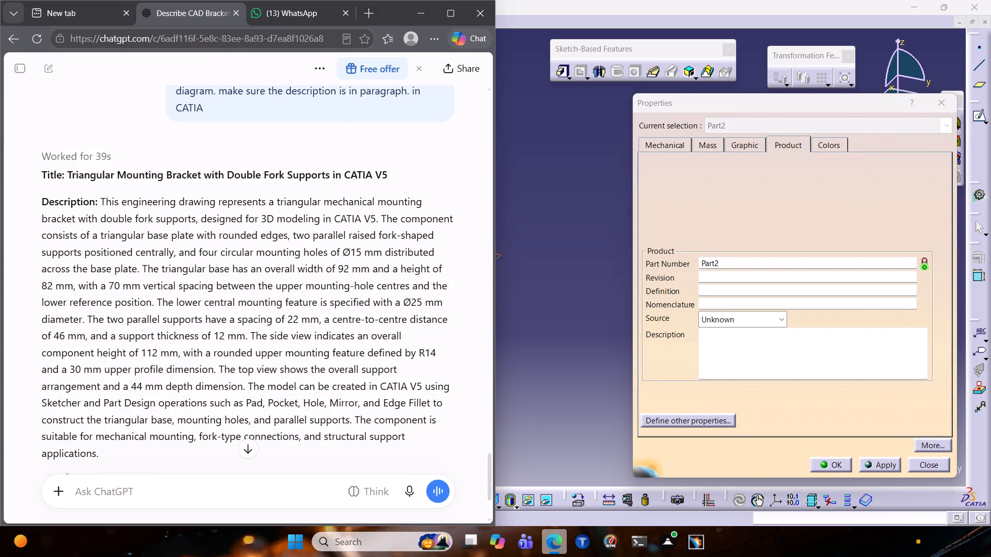
left_click_drag(283, 179, 279, 179)
left_click_drag(66, 177, 280, 178)
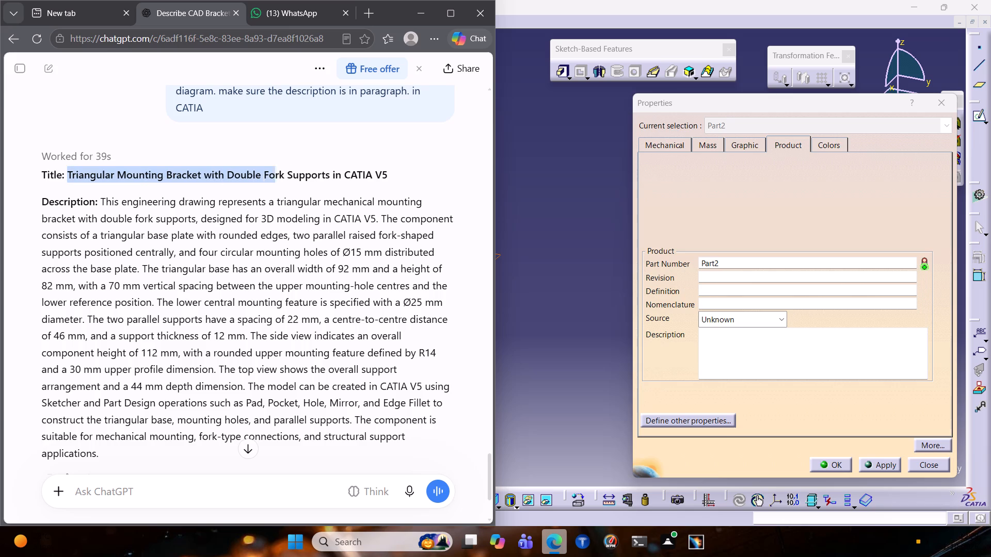
left_click_drag(280, 178, 332, 179)
left_click(371, 140)
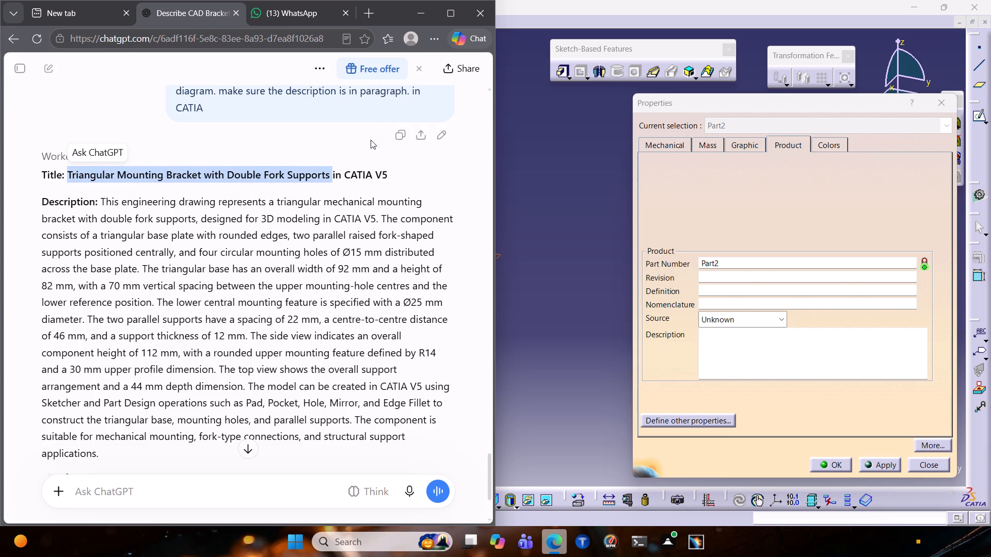
left_click_drag(724, 259, 631, 258)
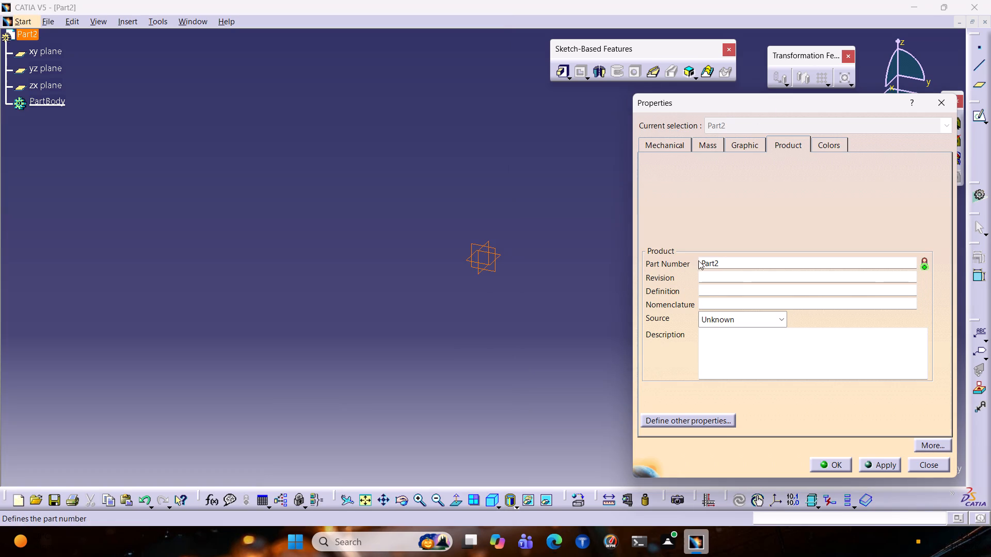
left_click_drag(720, 260, 683, 265)
key("ctrl+v")
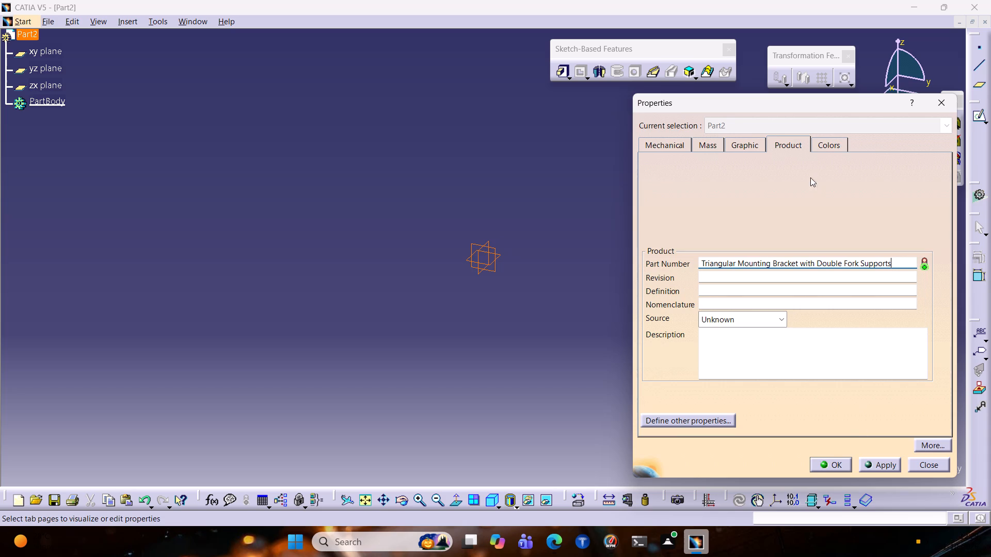
left_click(821, 464)
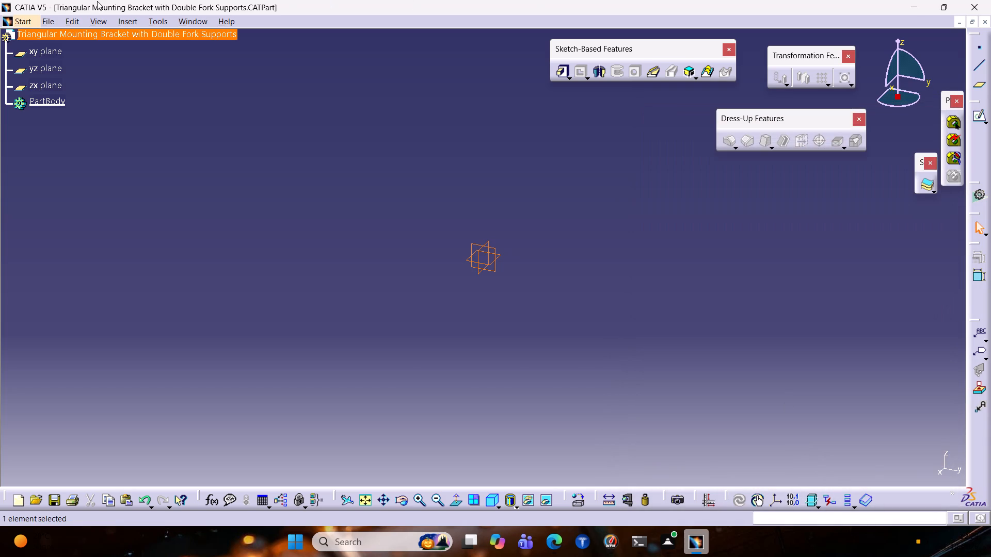
Start recording a macro stored in the document "Triangular Mounting Bracket with Double Fork Supports.CATPart".
left_click(157, 18)
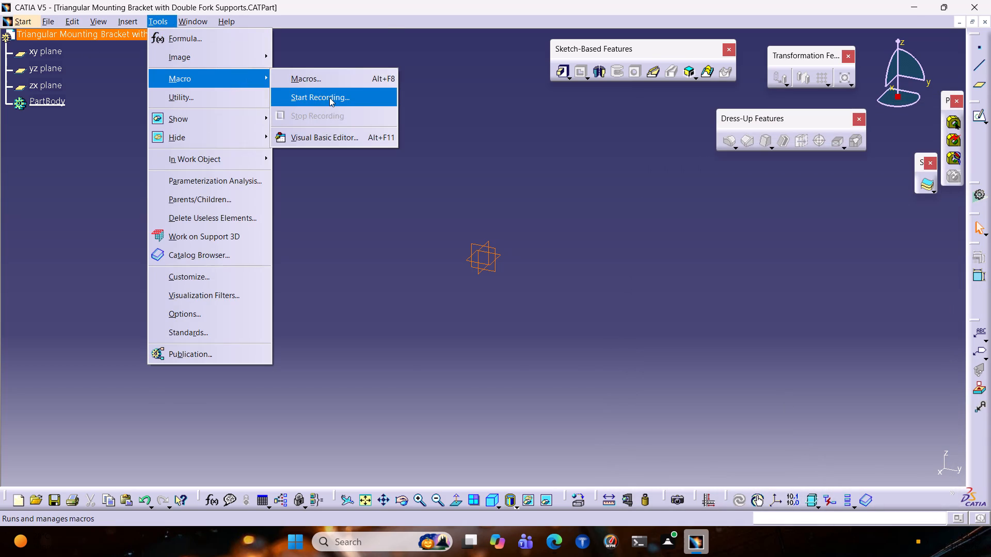
left_click(329, 97)
left_click(780, 385)
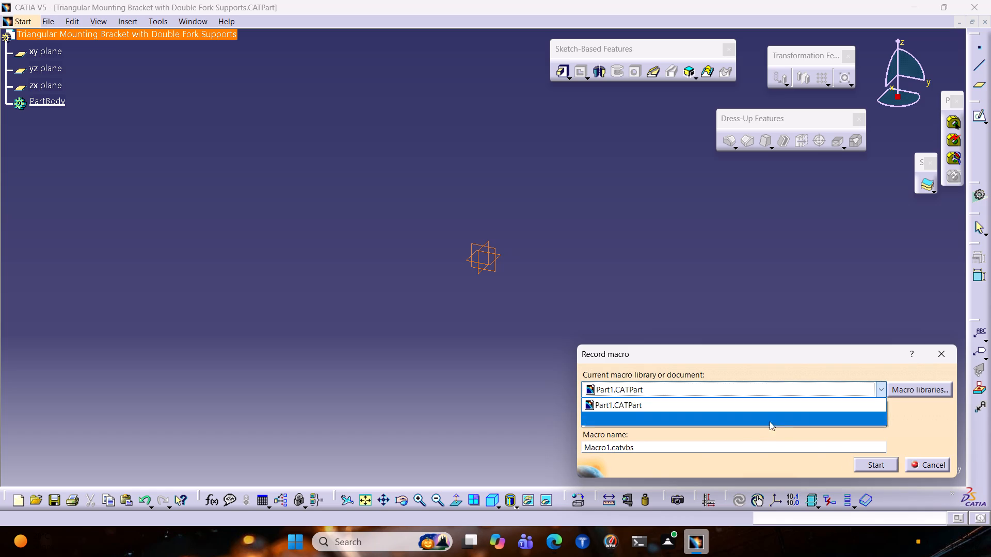
left_click(749, 432)
left_click(793, 391)
left_click(778, 420)
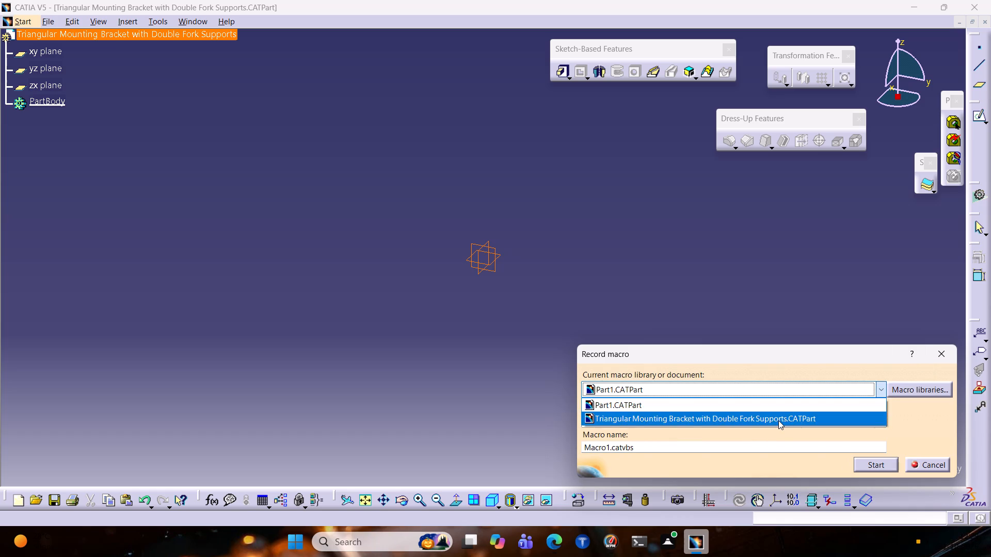
left_click(877, 463)
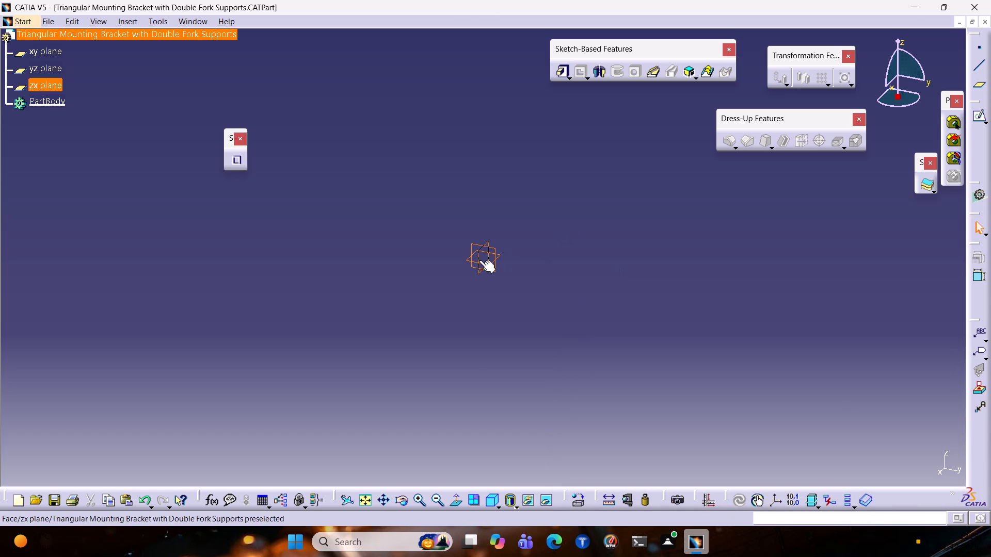
Open a sketch on the yz plane and draw two concentric circles centred on the negative H axis, about 74 mm from the origin.
left_click(495, 251)
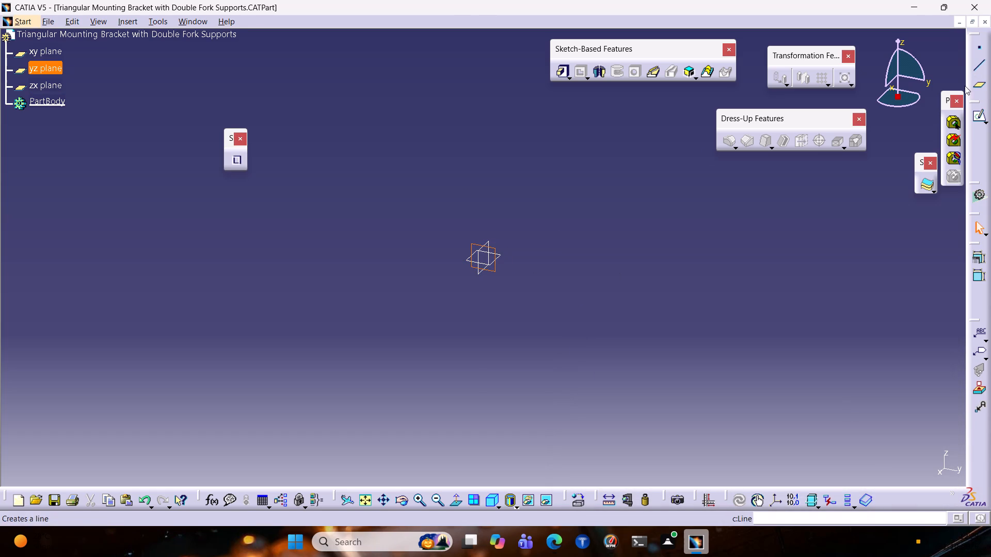
left_click(975, 114)
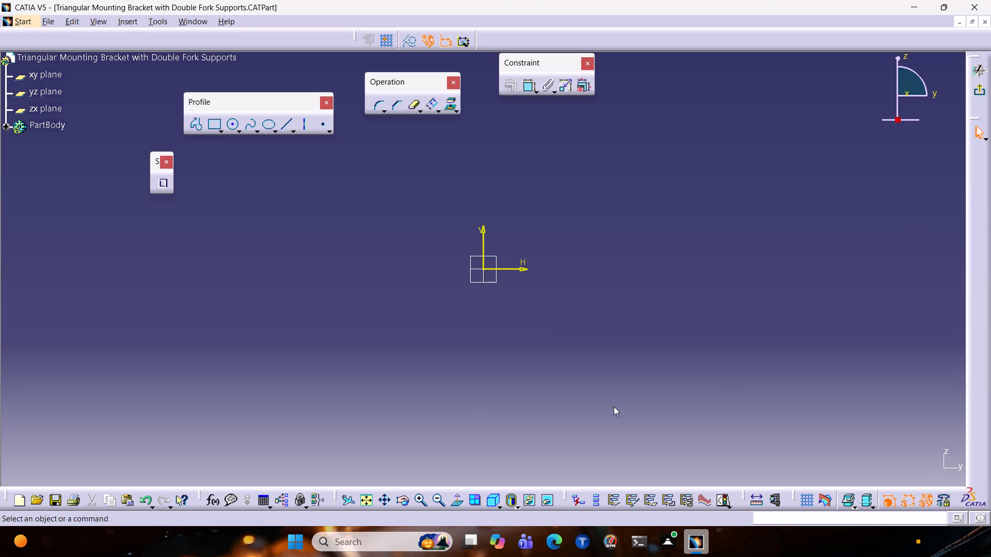
left_click(227, 127)
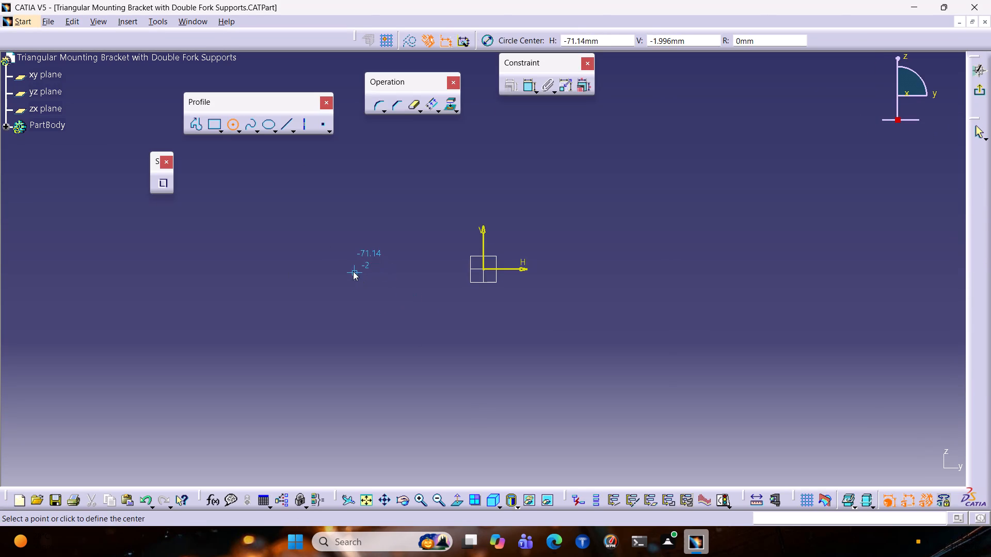
left_click(348, 268)
left_click(357, 286)
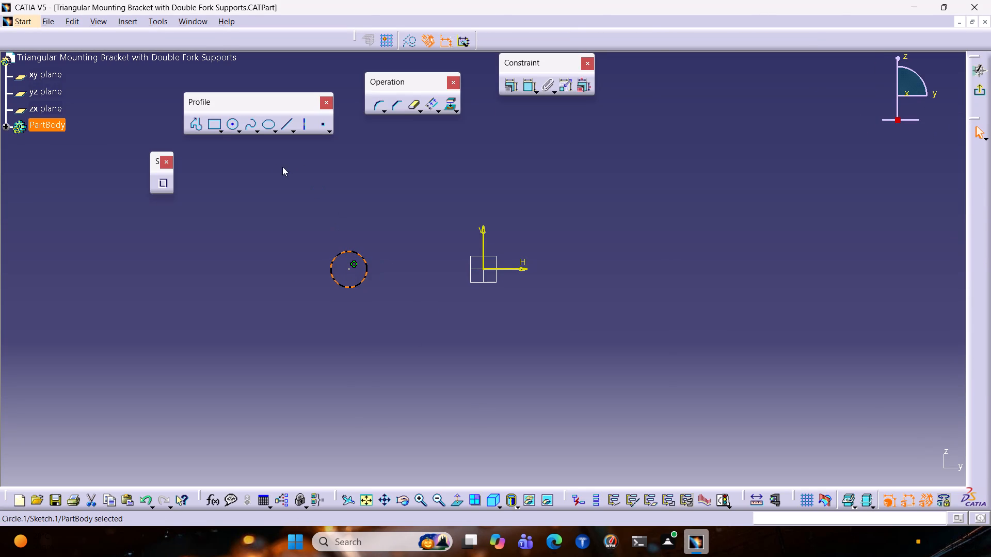
left_click(228, 128)
left_click(346, 271)
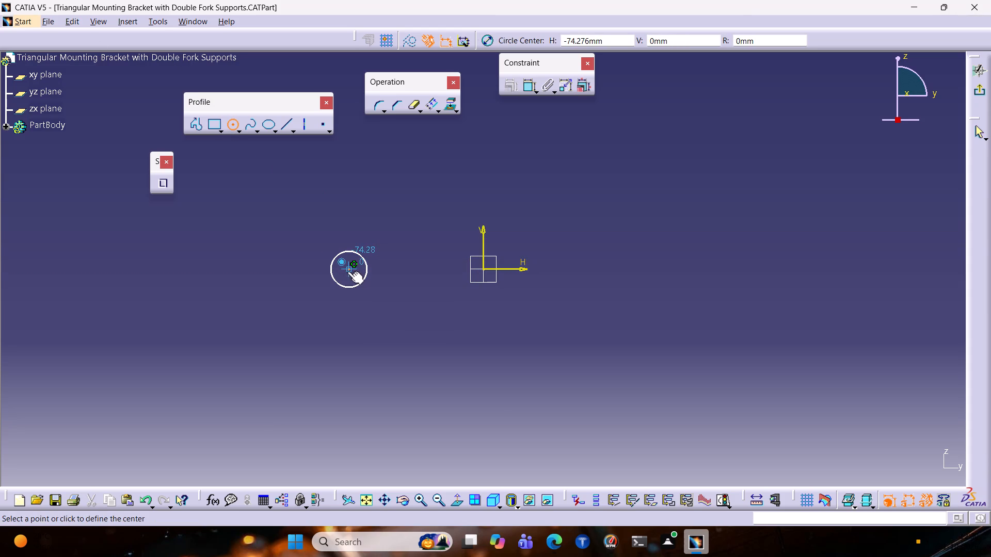
left_click(356, 275)
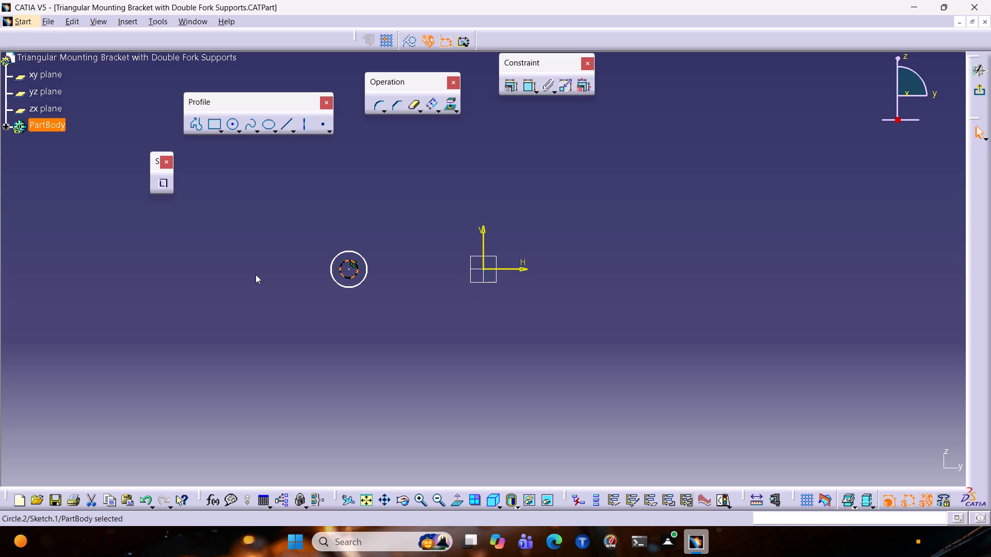
left_click(230, 121)
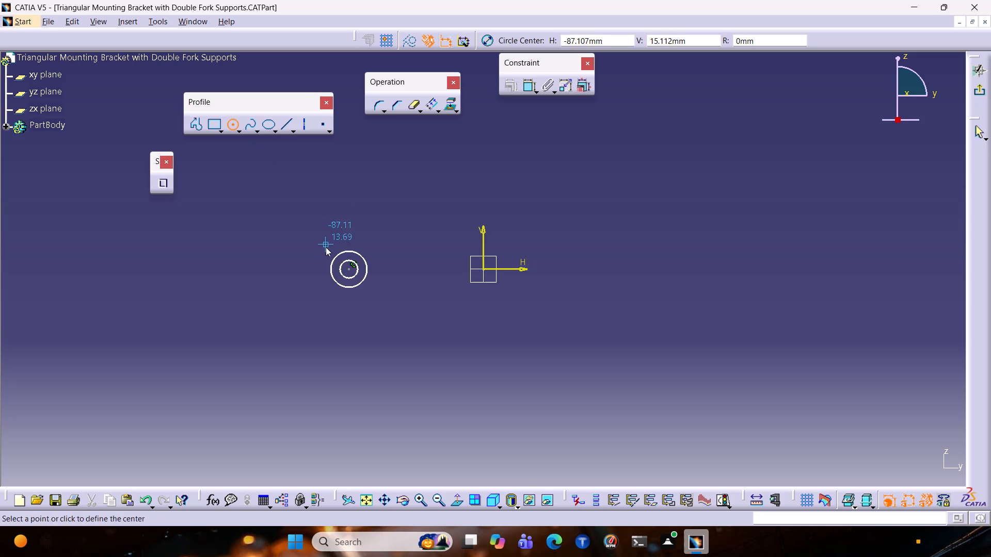
key("Escape")
key("Escape")
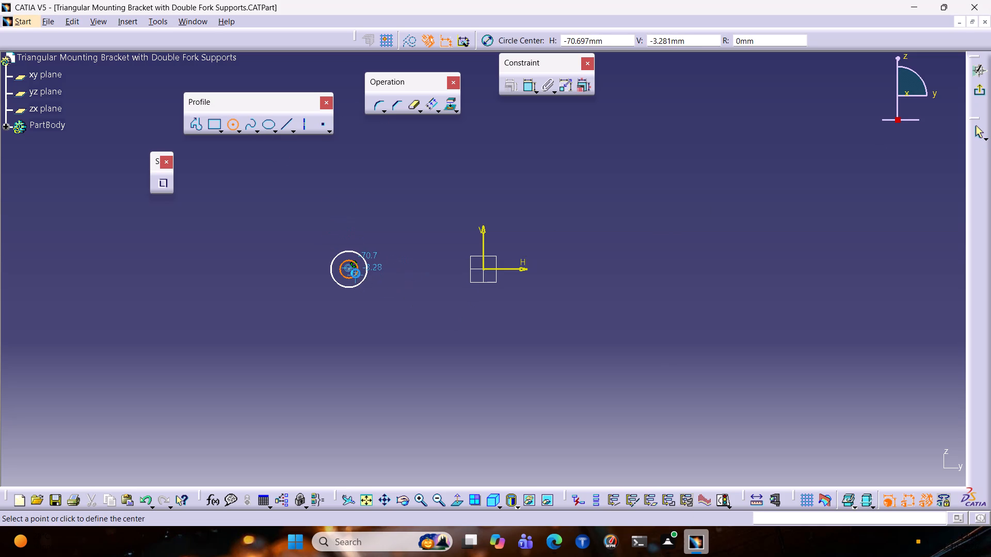
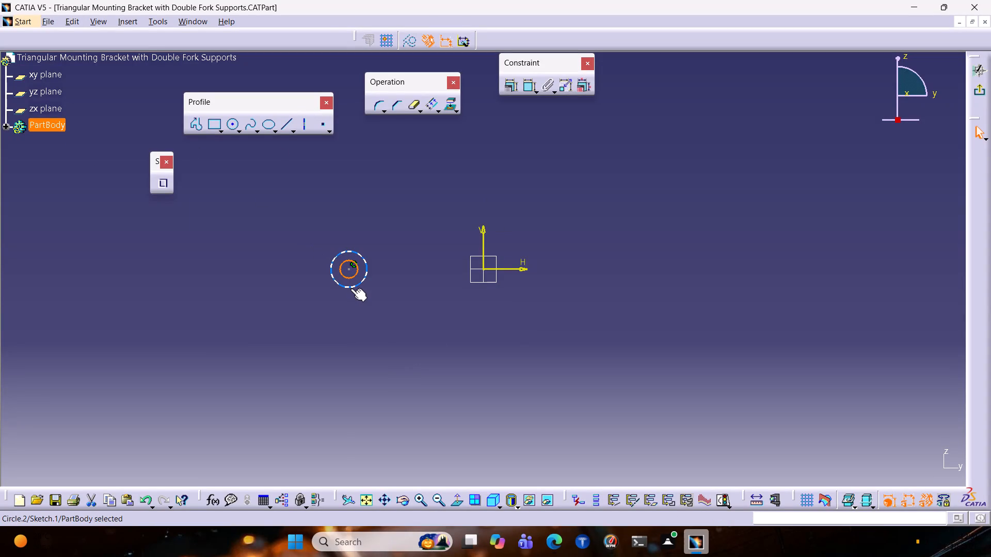
Dimension the inner circle's diameter and set it to 15 mm.
left_click(525, 89)
left_click(308, 271)
double_click(298, 264)
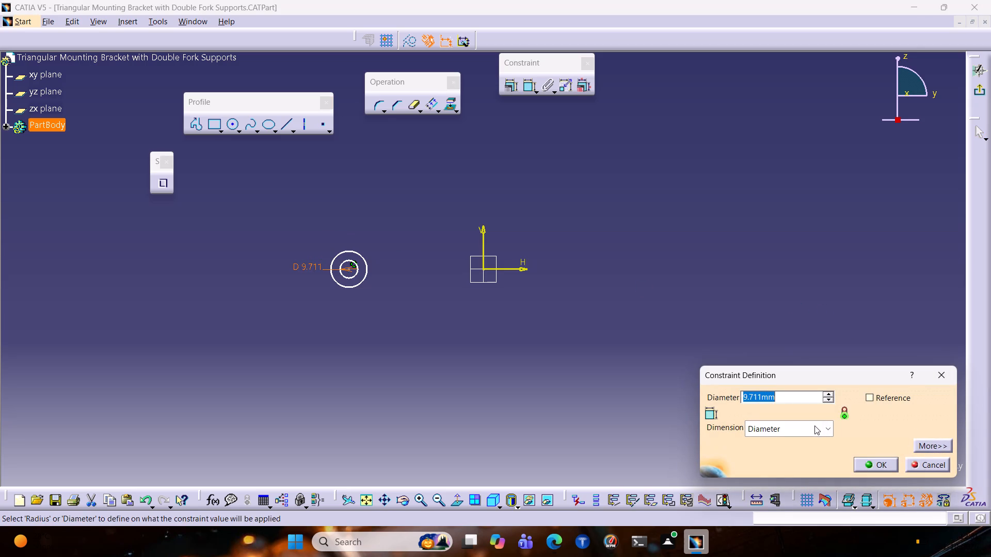
type("15")
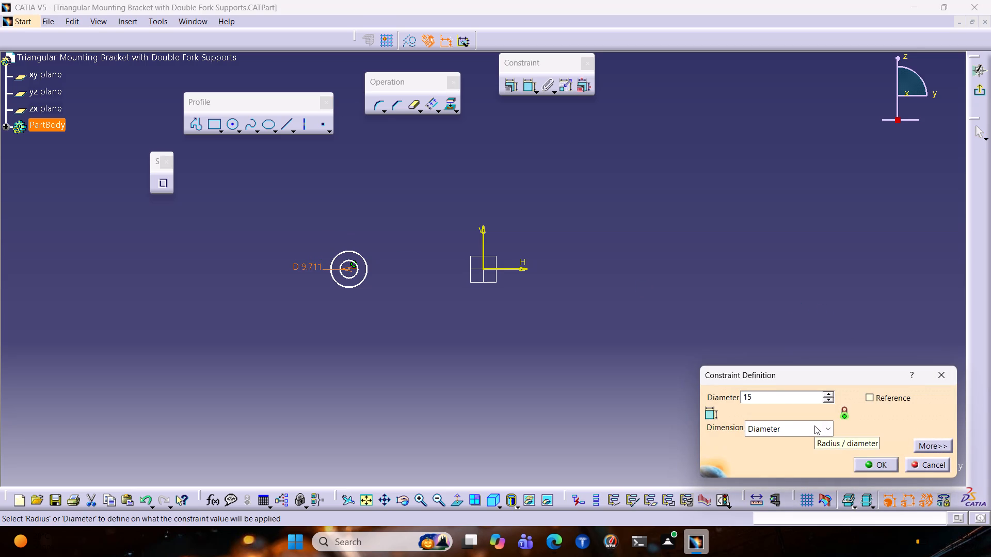
key("Return")
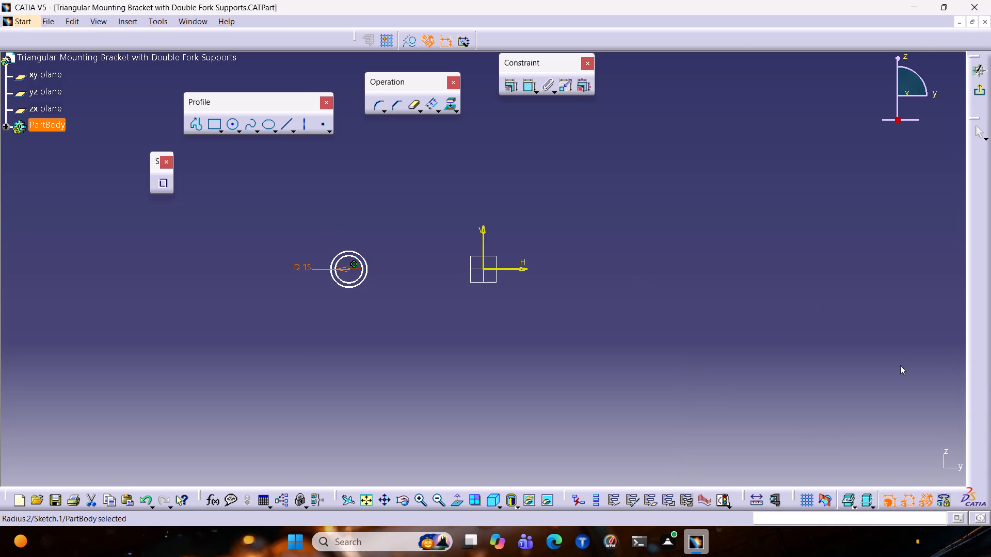
Dimension the outer circle's diameter and set it to 25 mm.
left_click(357, 253)
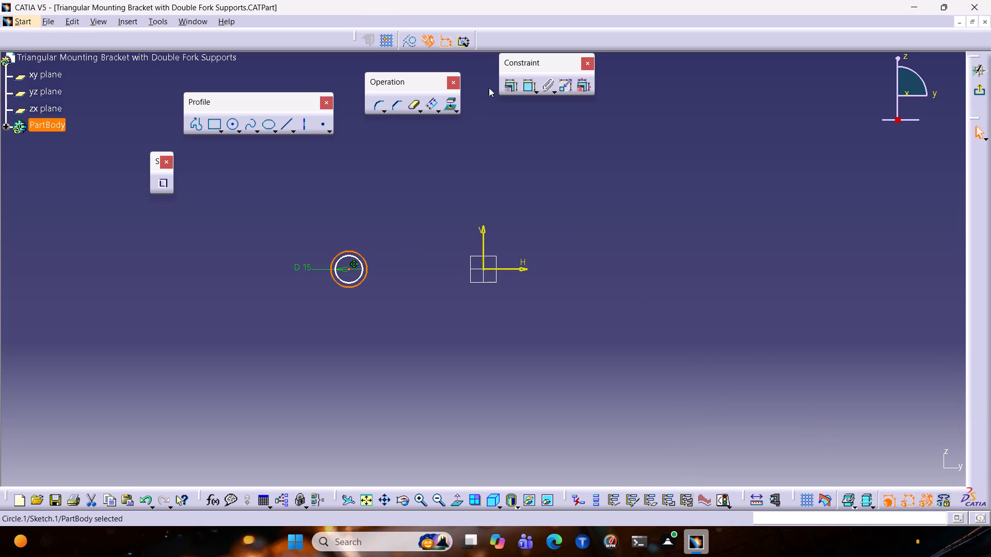
left_click(524, 85)
left_click(293, 308)
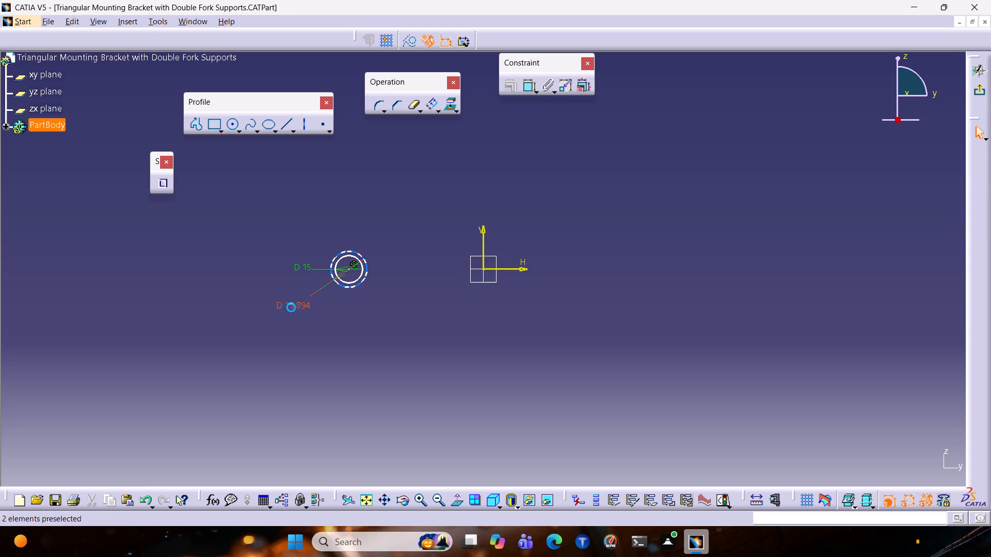
double_click(291, 307)
key("2")
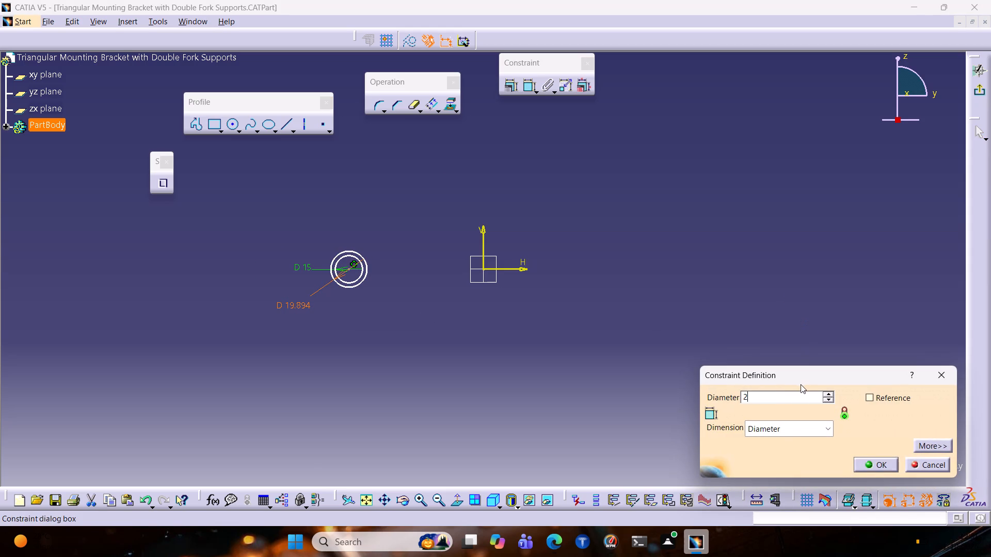
key("5")
key("Return")
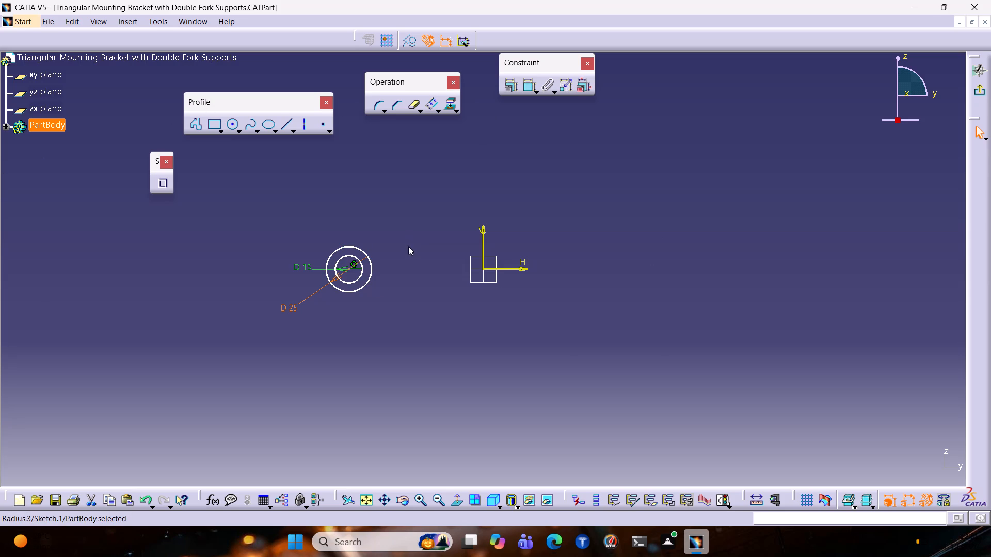
Mirror both concentric circles about the V axis.
left_click(363, 271)
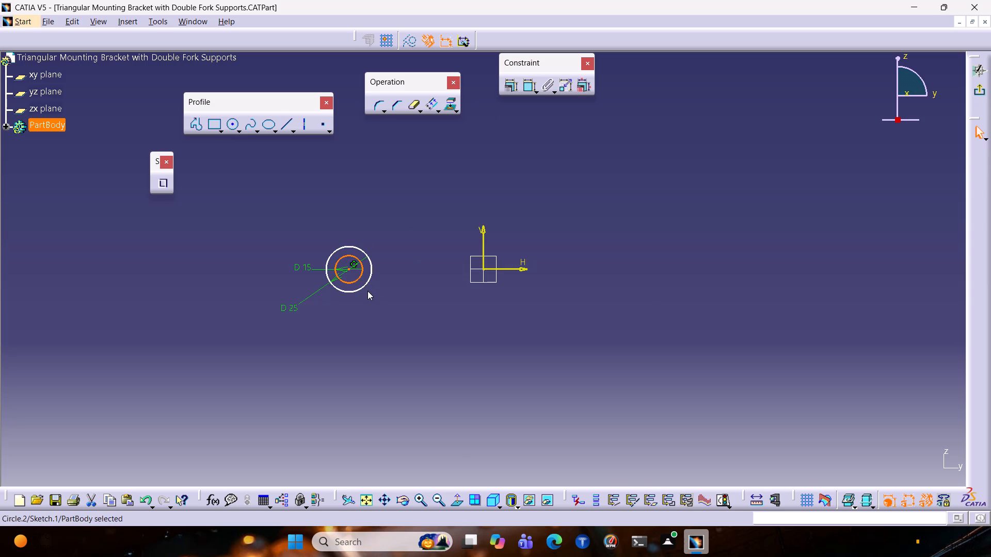
left_click(361, 287, "ctrl")
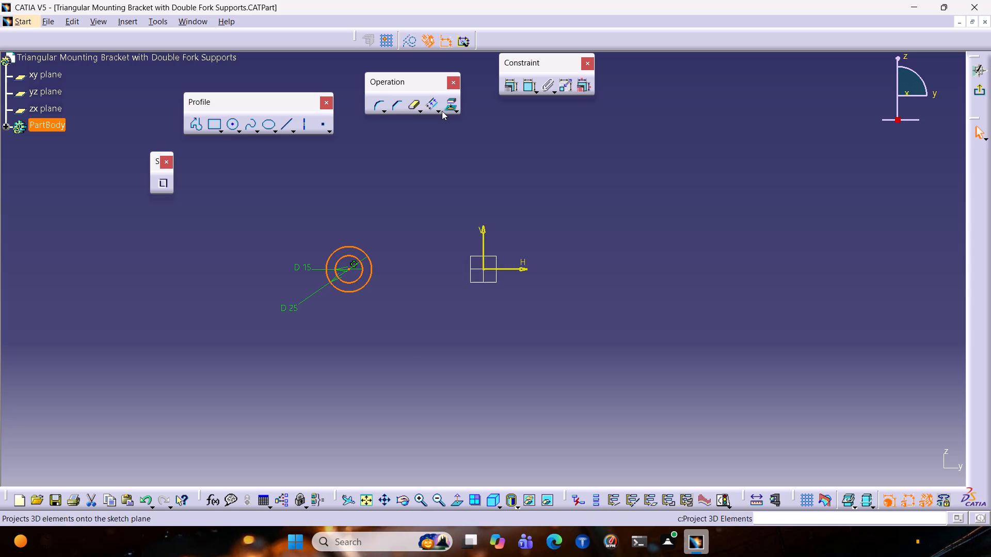
left_click(419, 110)
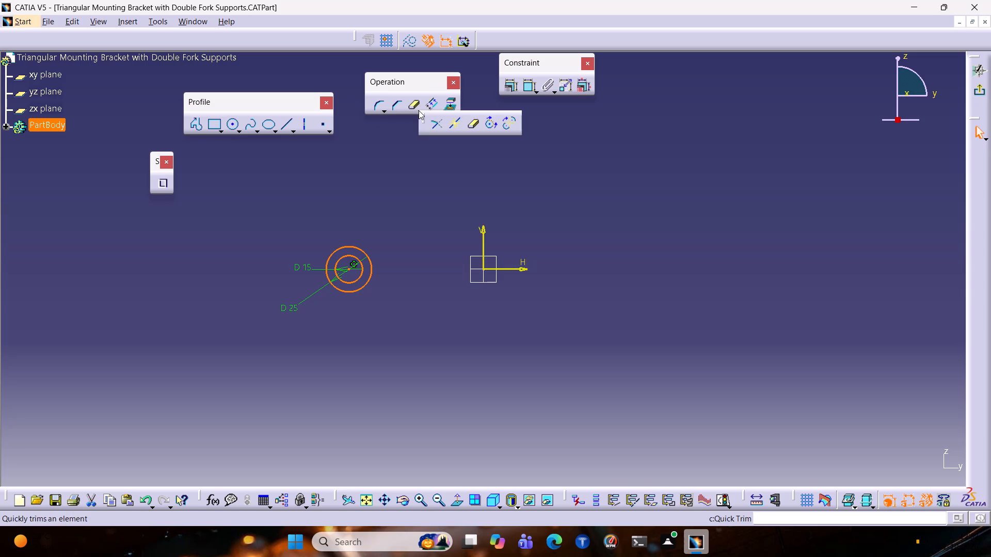
left_click(428, 154)
left_click(438, 111)
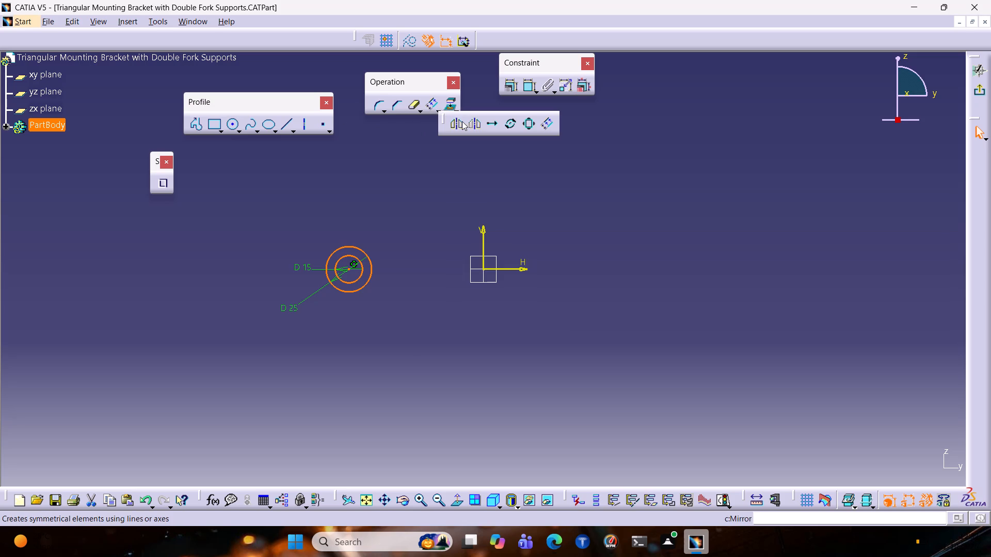
left_click(456, 125)
left_click(483, 247)
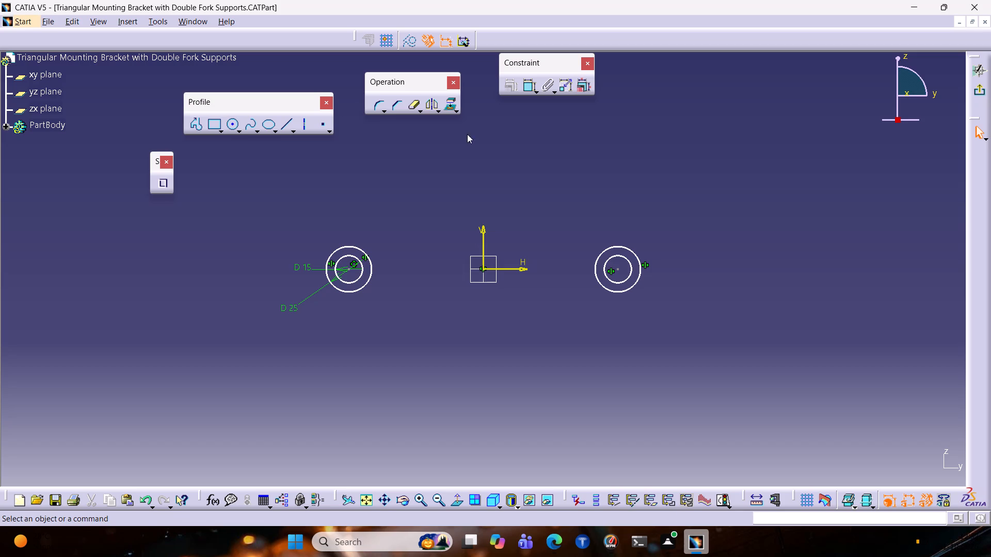
Dimension the distance between the centres of the two circle pairs and set it to 92 mm.
left_click(526, 84)
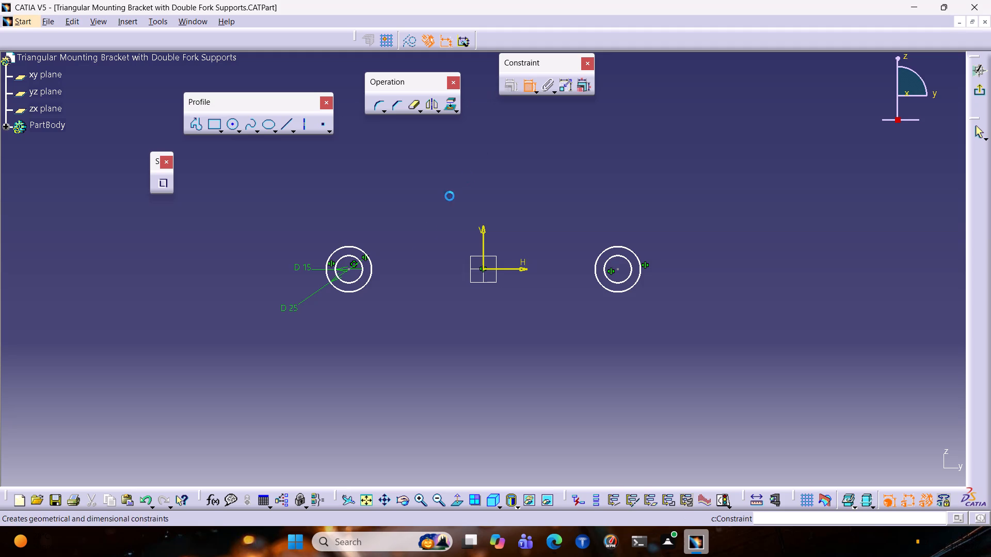
left_click(349, 270)
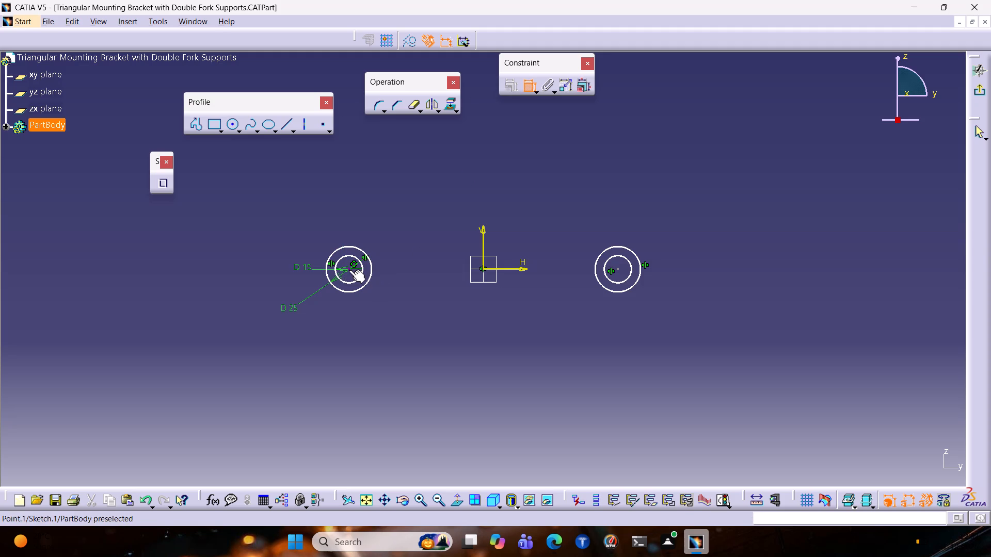
left_click(618, 269)
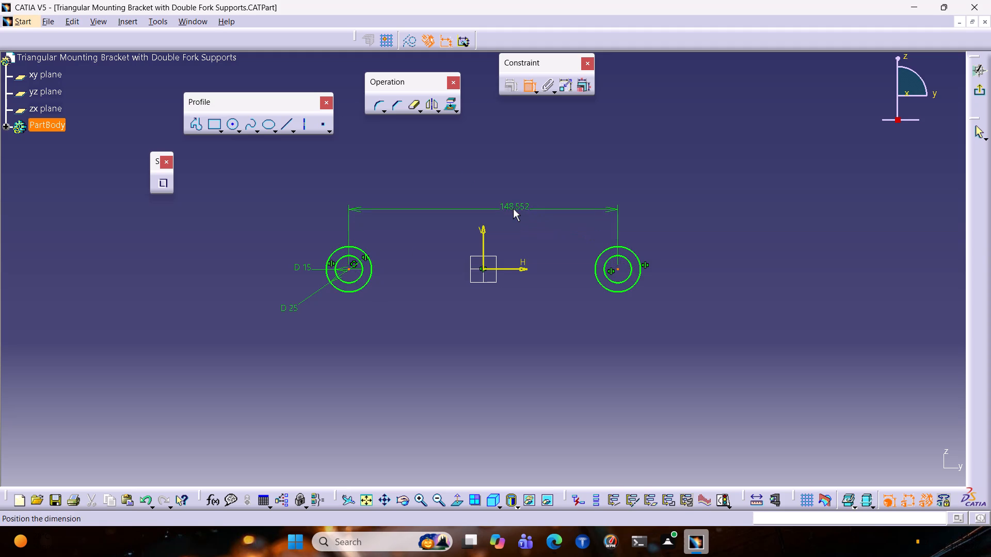
left_click(497, 205)
double_click(496, 203)
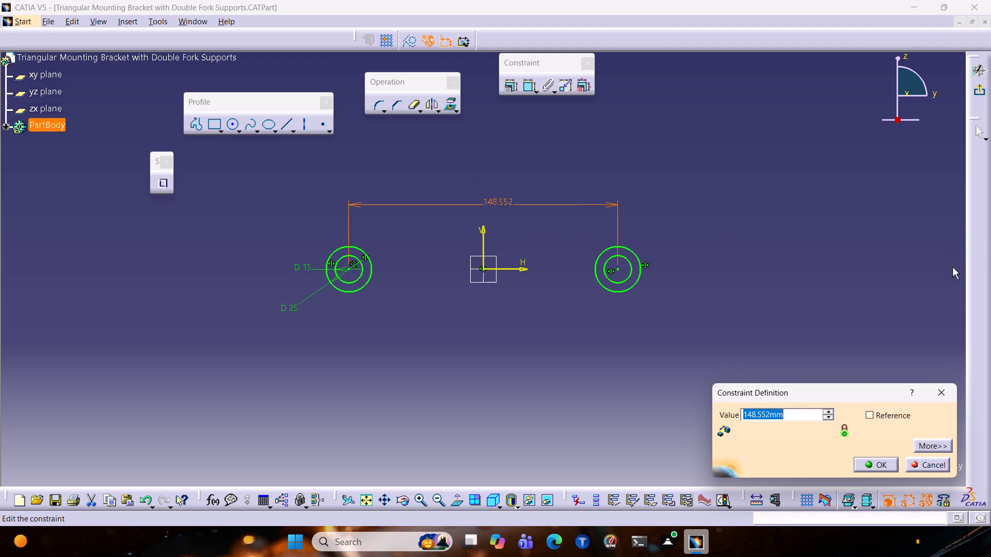
key("9")
key("2")
key("Return")
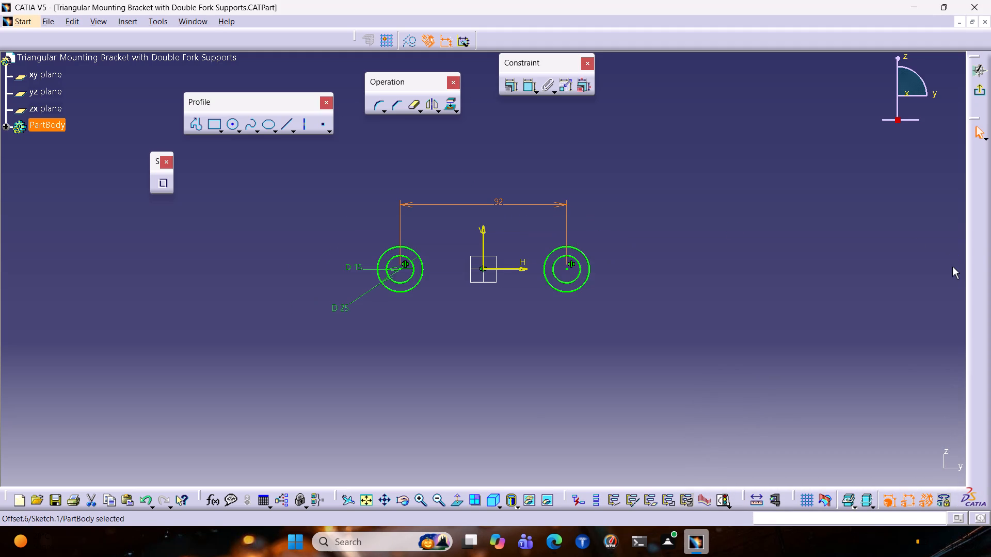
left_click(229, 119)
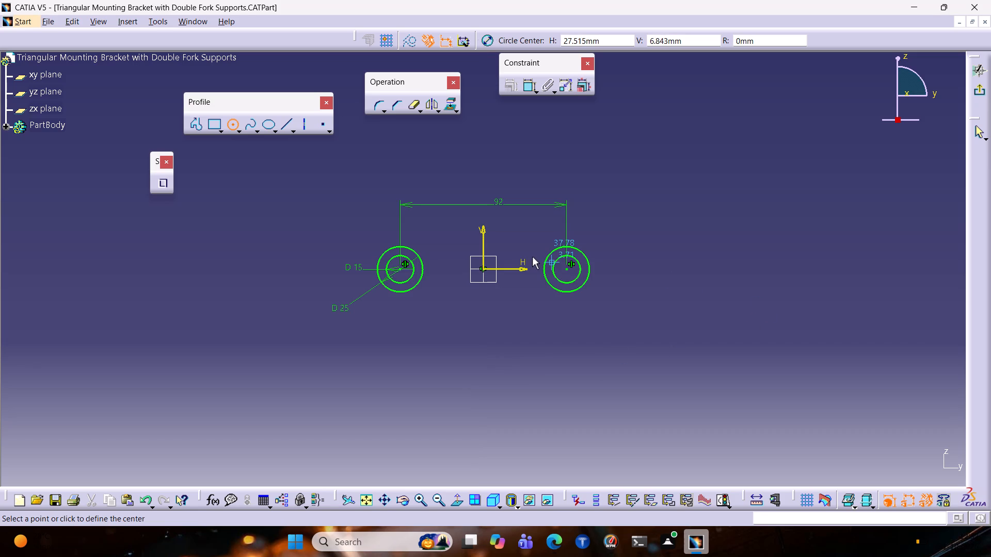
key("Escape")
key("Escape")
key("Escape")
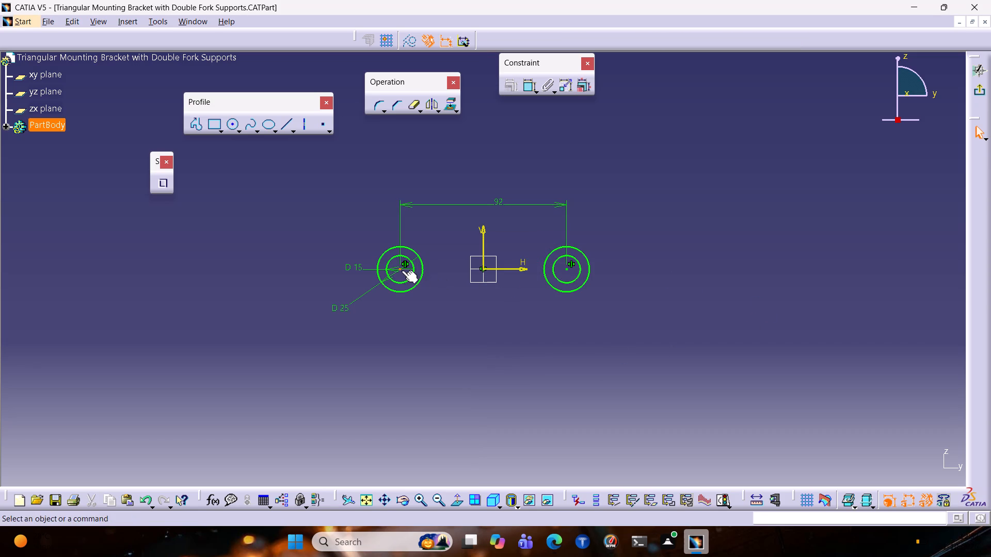
Test whether the circle pair on the negative H axis can still be moved by its centre.
left_click_drag(401, 270, 334, 268)
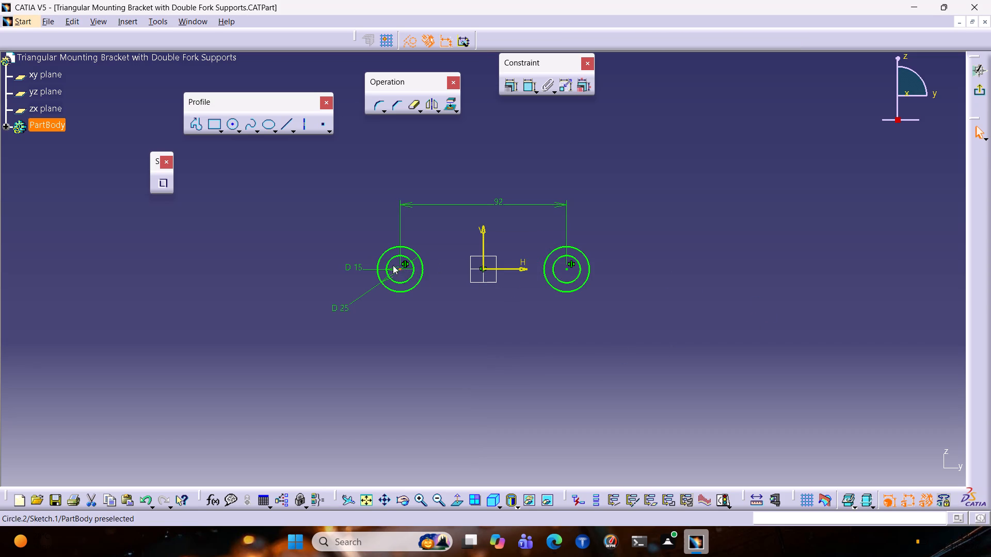
left_click_drag(401, 270, 396, 218)
left_click_drag(398, 268, 389, 337)
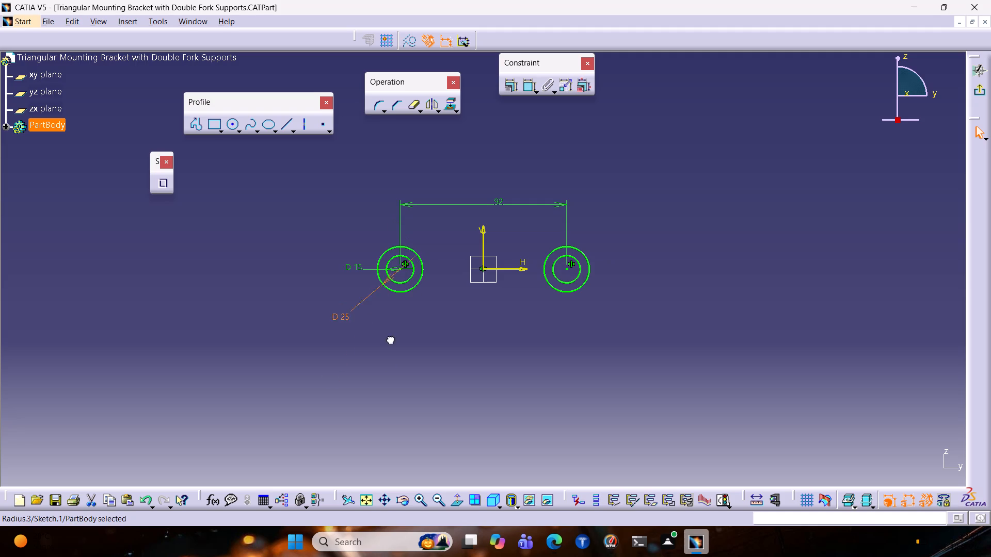
left_click_drag(389, 337, 382, 378)
left_click_drag(398, 270, 107, 285)
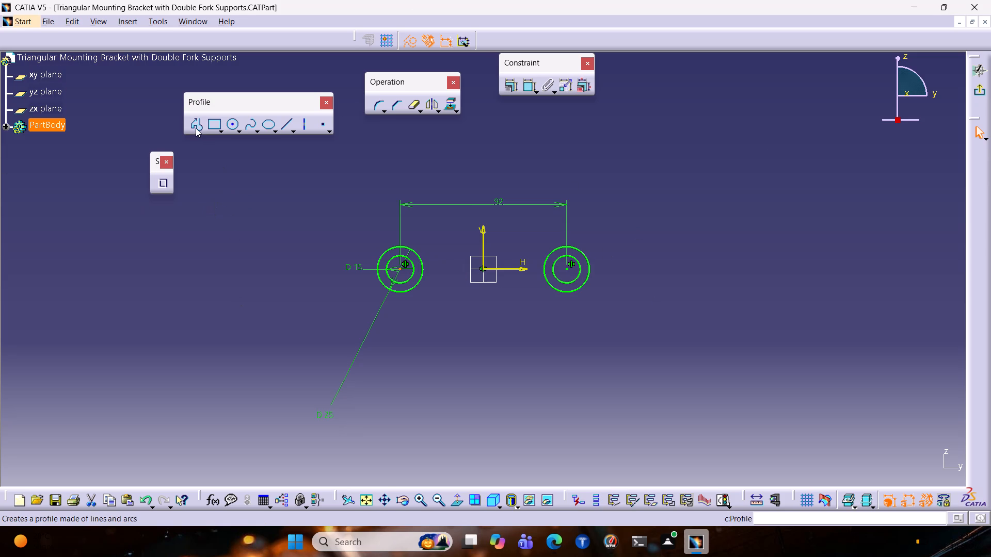
Draw a small circle centred on the negative V axis, about 61 mm from the origin.
left_click(230, 129)
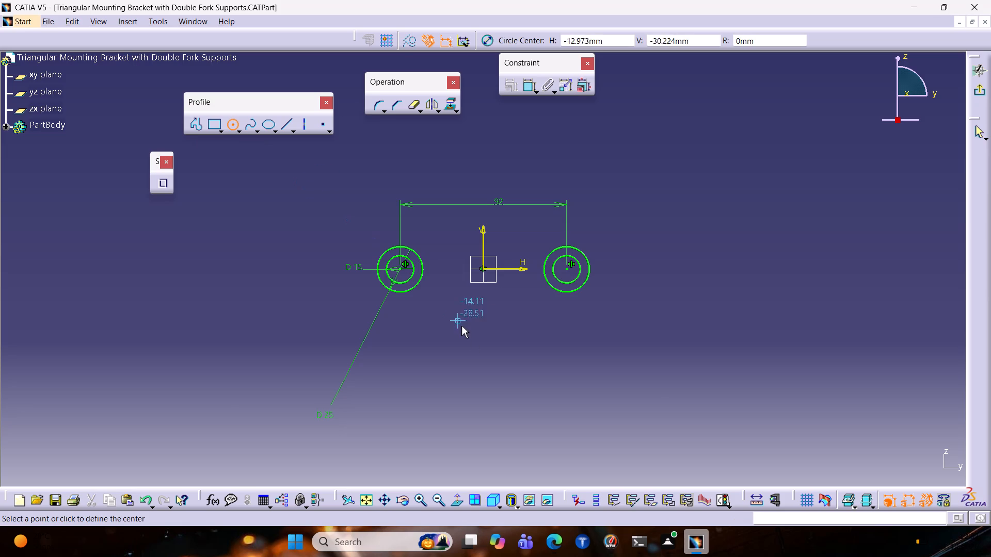
left_click(484, 378)
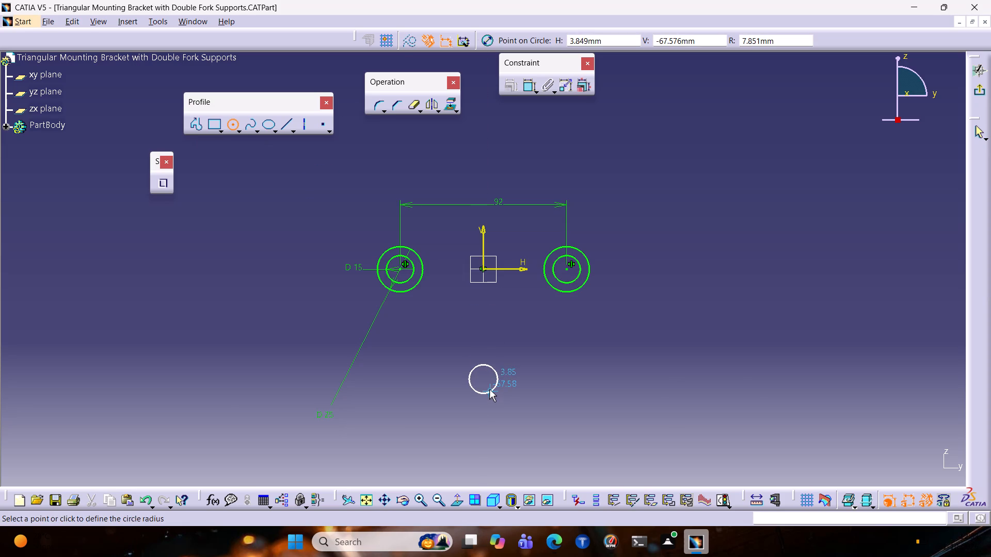
left_click(489, 387)
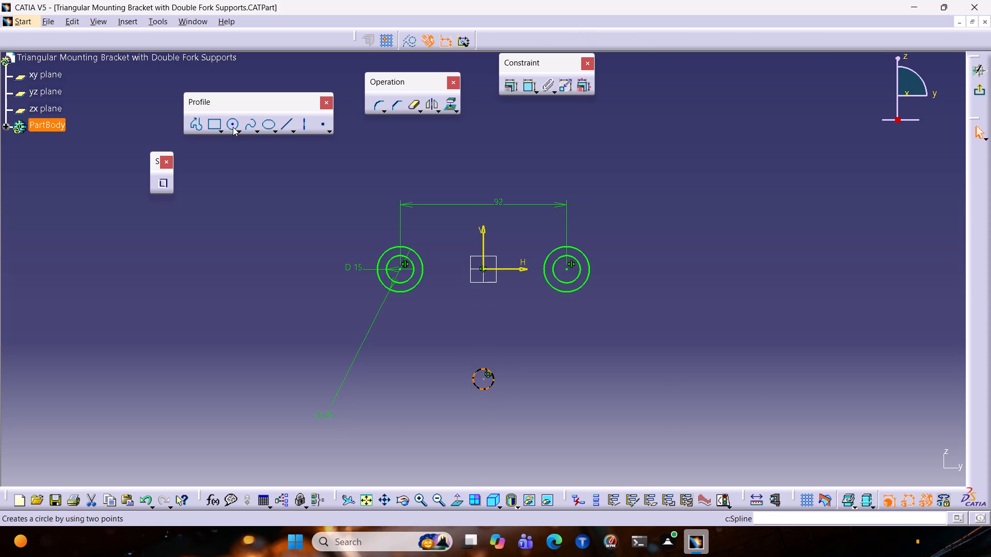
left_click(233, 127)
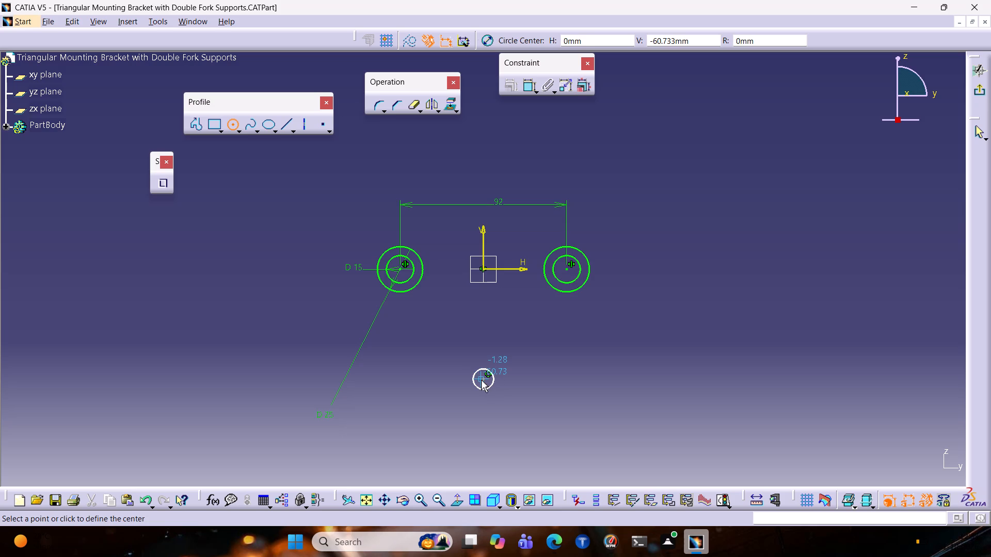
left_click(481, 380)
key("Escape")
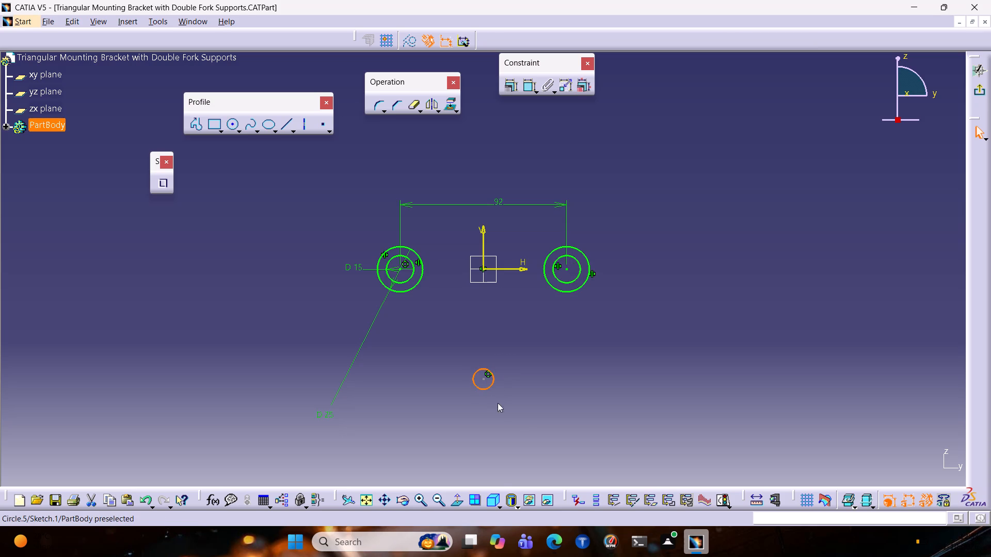
Draw a second circle concentric with the small circle on the negative V axis.
middle_click_drag(524, 420, 540, 368, "ctrl")
scroll(537, 351, "down", 1)
middle_click_drag(530, 392, 506, 242)
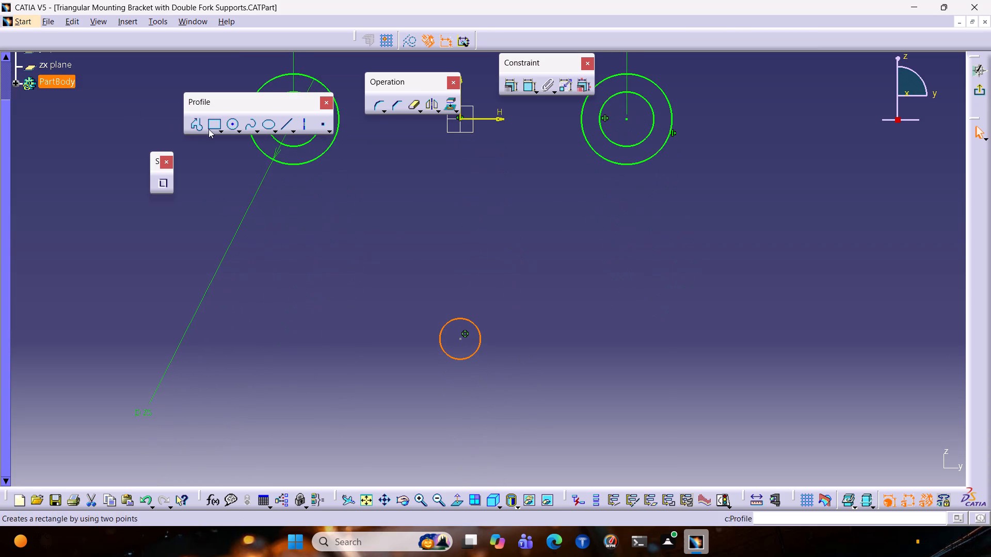
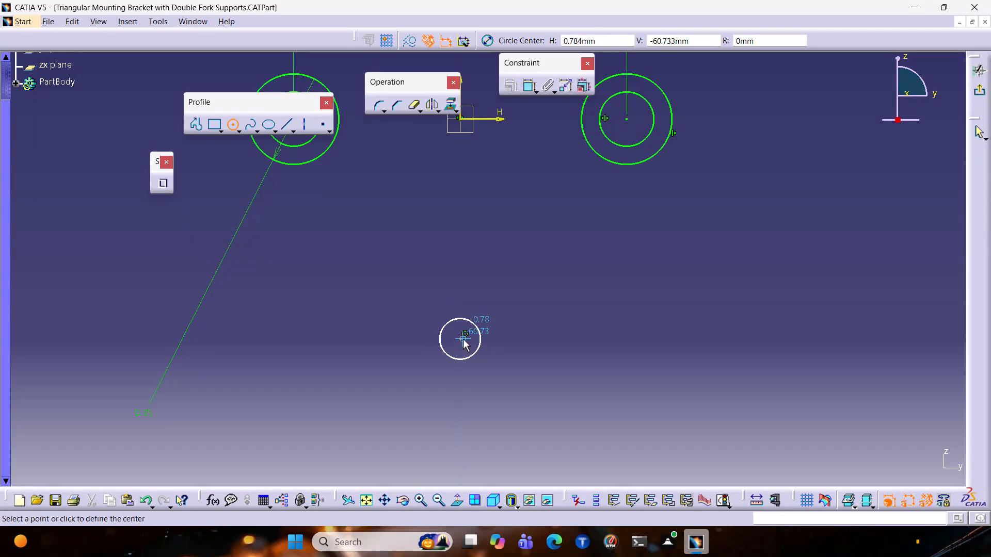
Draw a larger circle concentric with the small circle on the negative V axis.
left_click(461, 338)
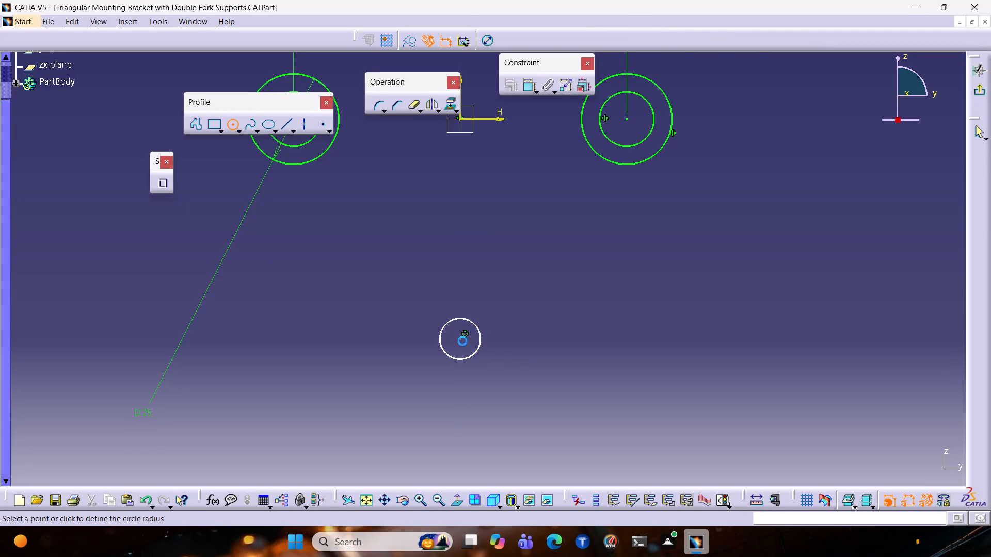
left_click(489, 376)
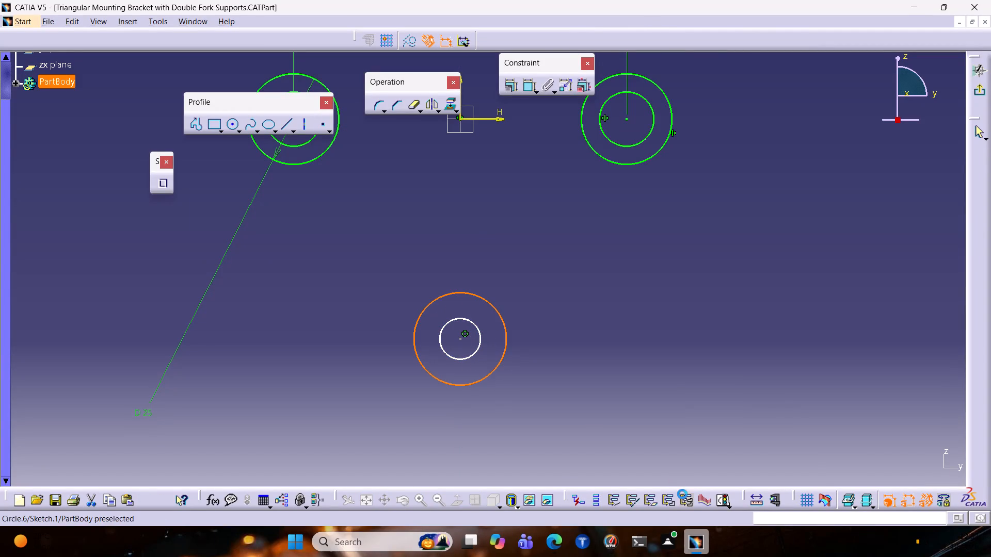
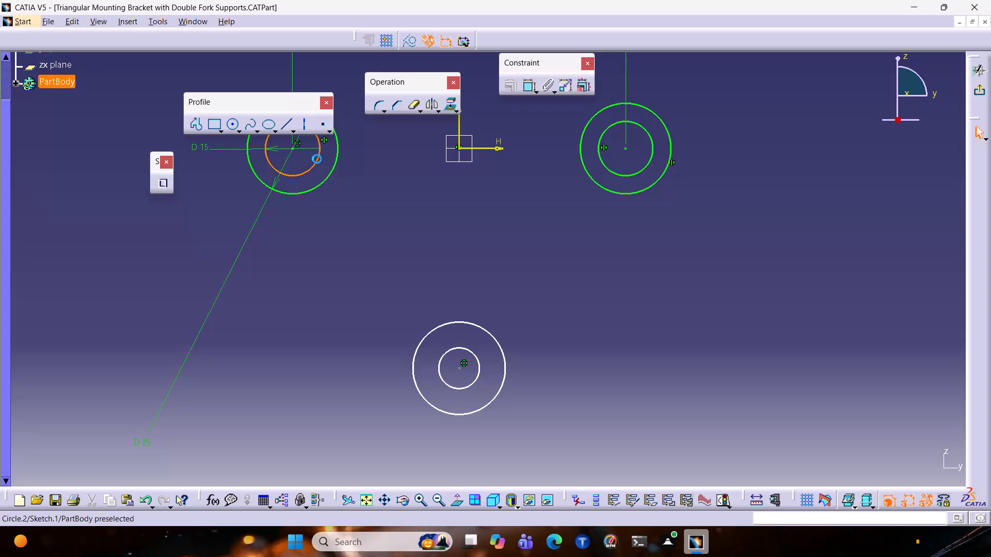
Apply equal-size constraints between the lower inner and outer circles and the corresponding inner and outer circles at the sketch's left corner.
left_click(471, 353, "ctrl")
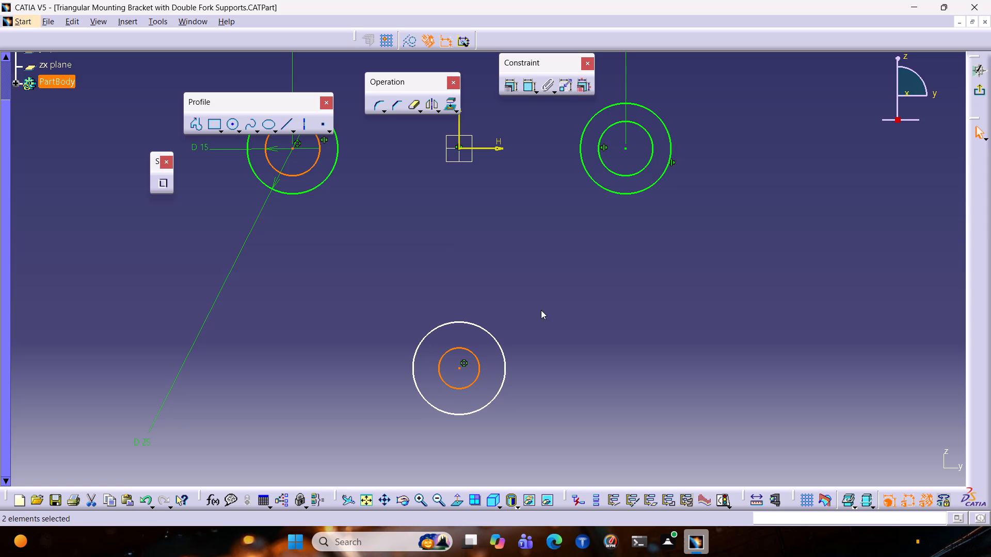
left_click(511, 91)
left_click(901, 398)
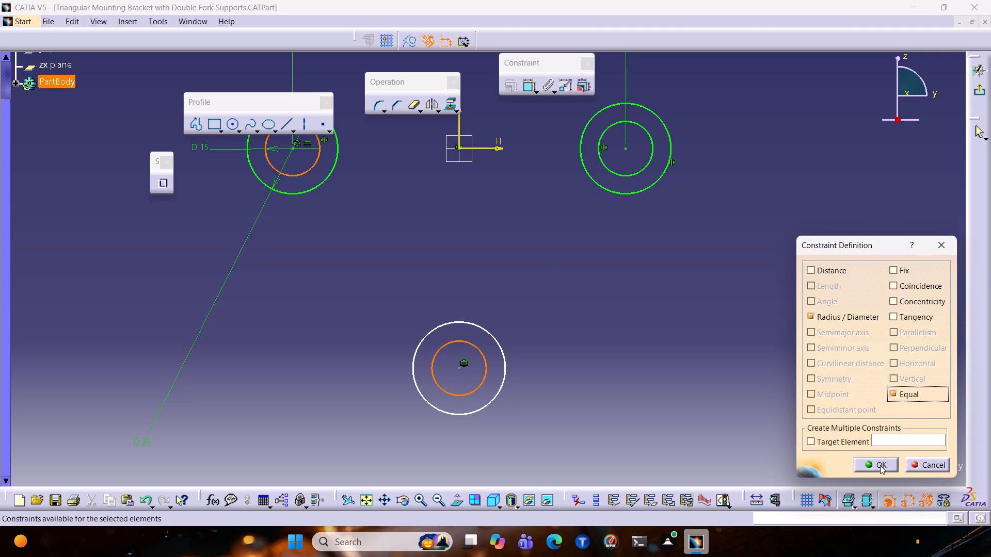
left_click(878, 466)
left_click(316, 190)
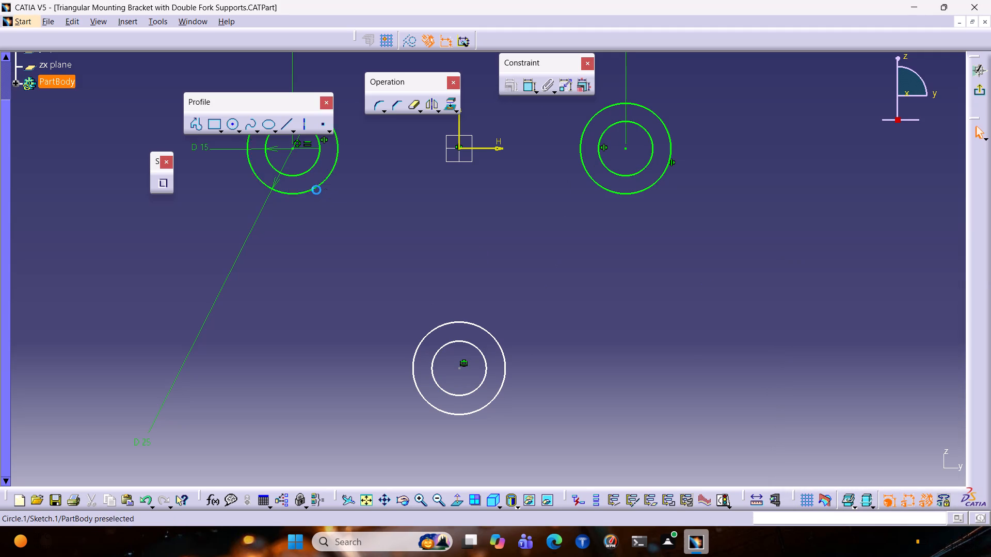
left_click(442, 325, "ctrl")
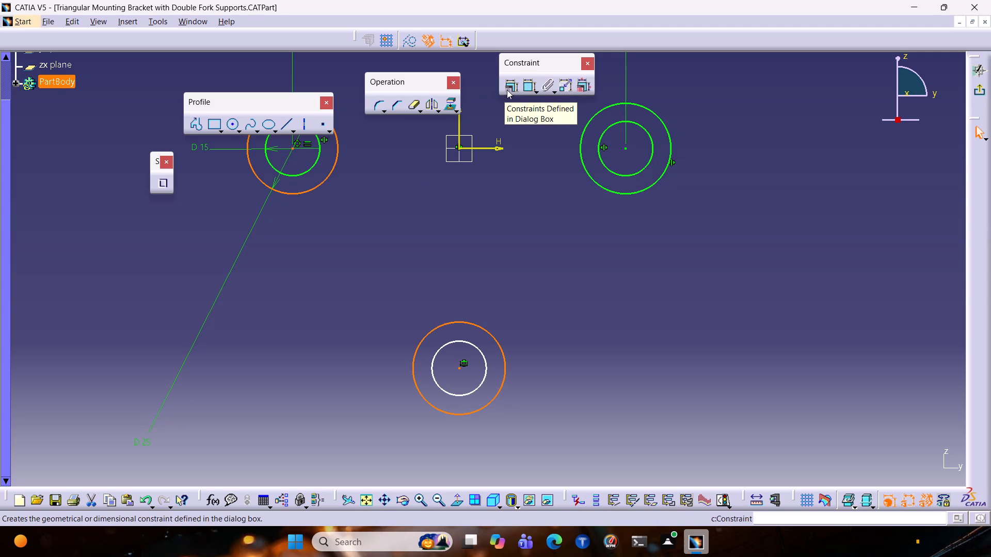
left_click(509, 88)
left_click(898, 389)
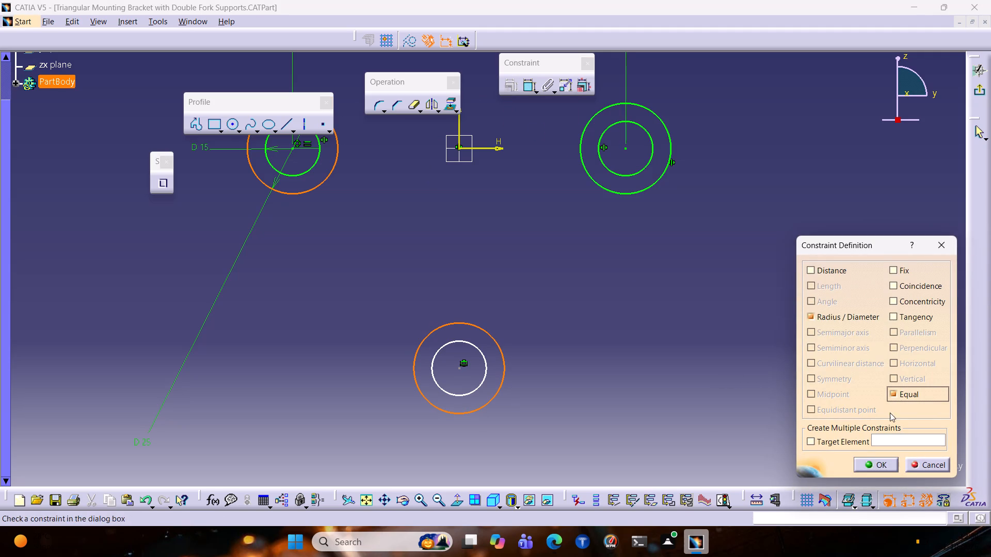
left_click(867, 464)
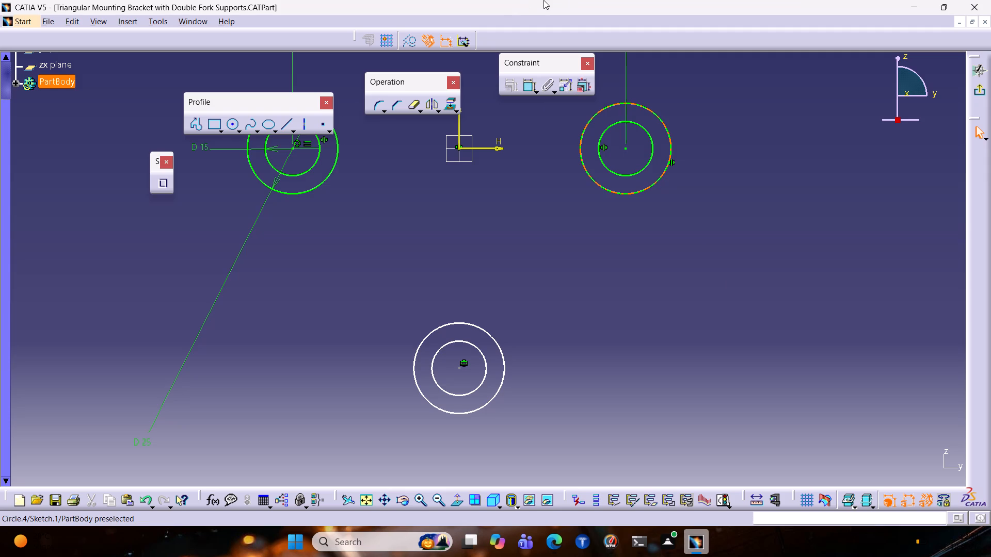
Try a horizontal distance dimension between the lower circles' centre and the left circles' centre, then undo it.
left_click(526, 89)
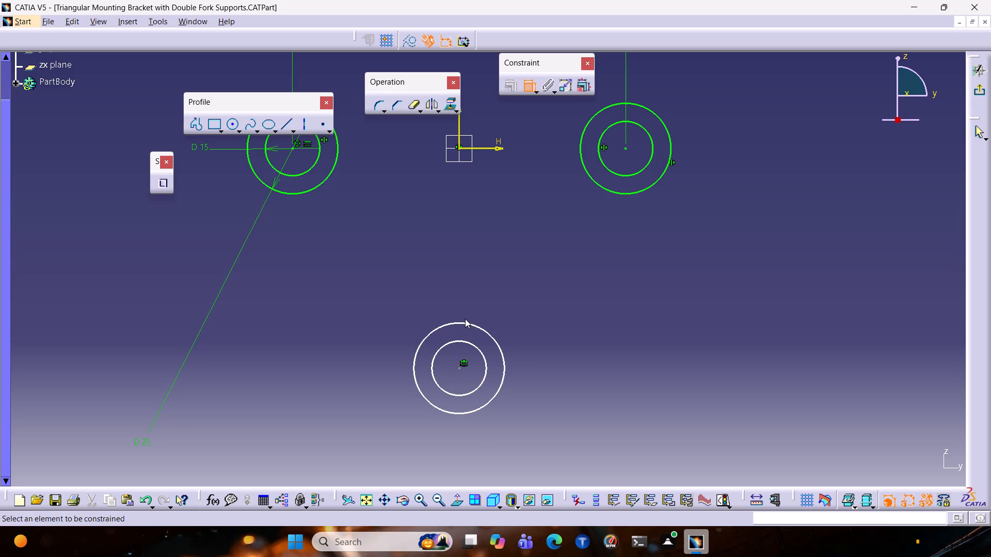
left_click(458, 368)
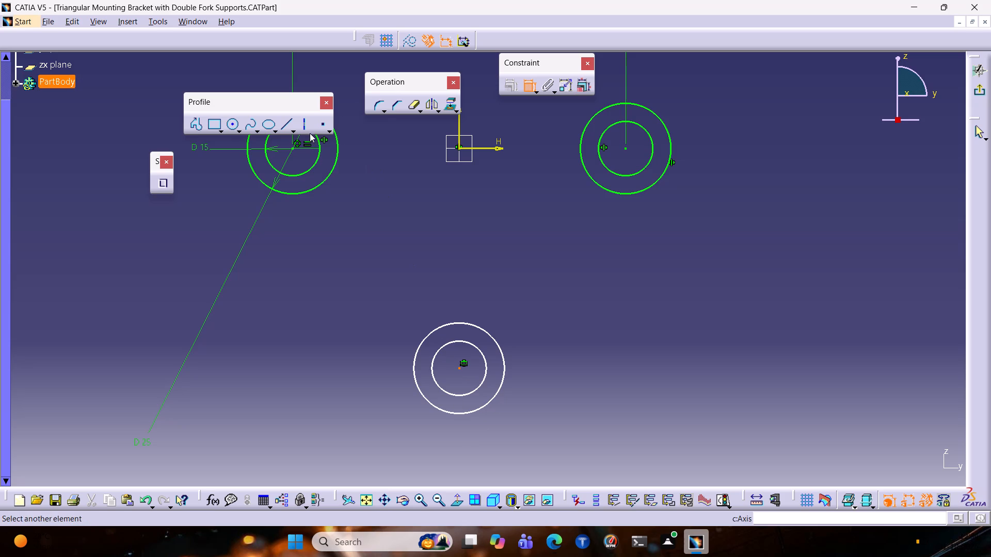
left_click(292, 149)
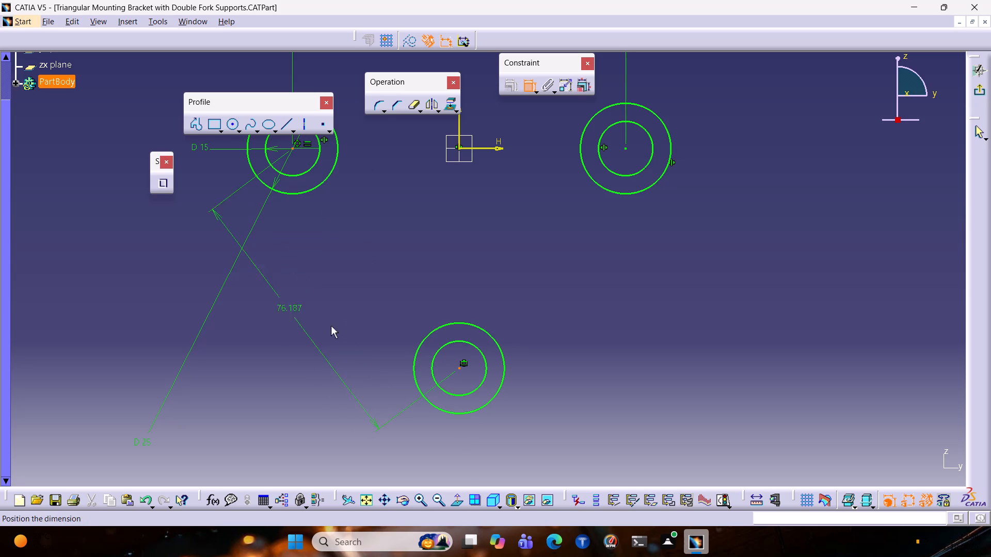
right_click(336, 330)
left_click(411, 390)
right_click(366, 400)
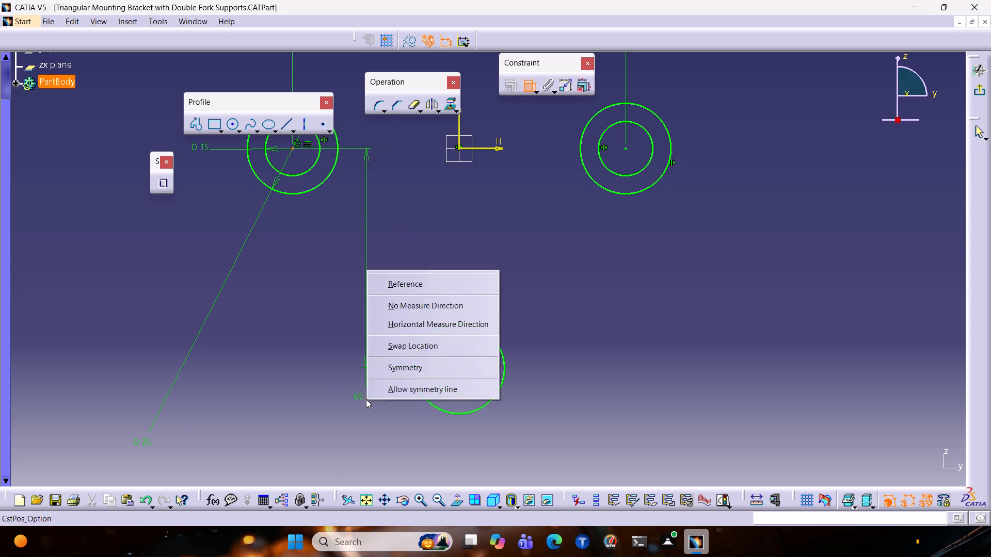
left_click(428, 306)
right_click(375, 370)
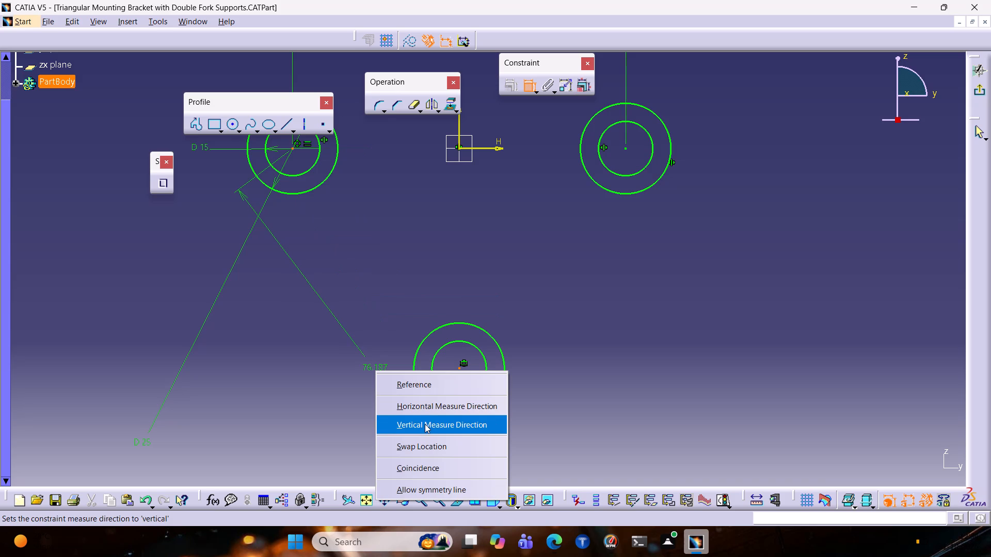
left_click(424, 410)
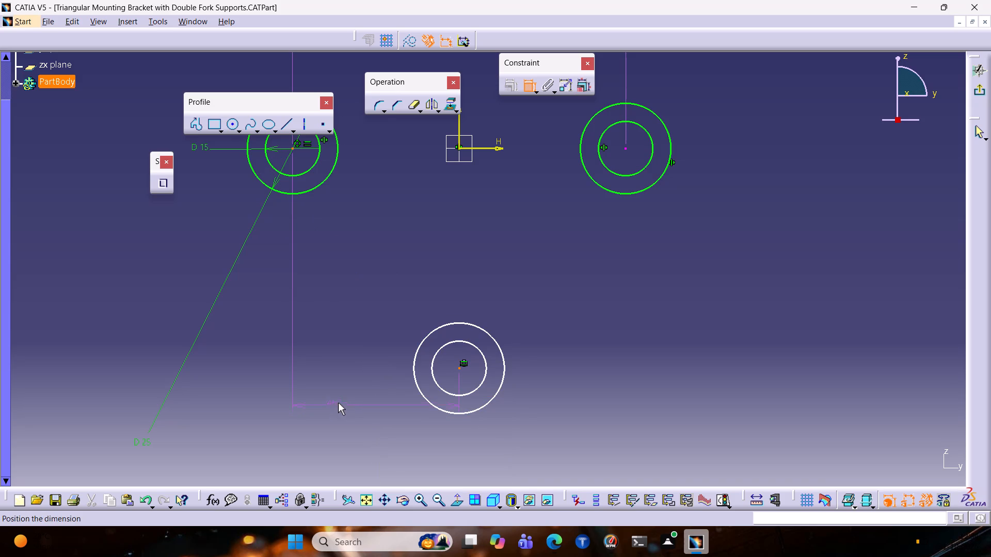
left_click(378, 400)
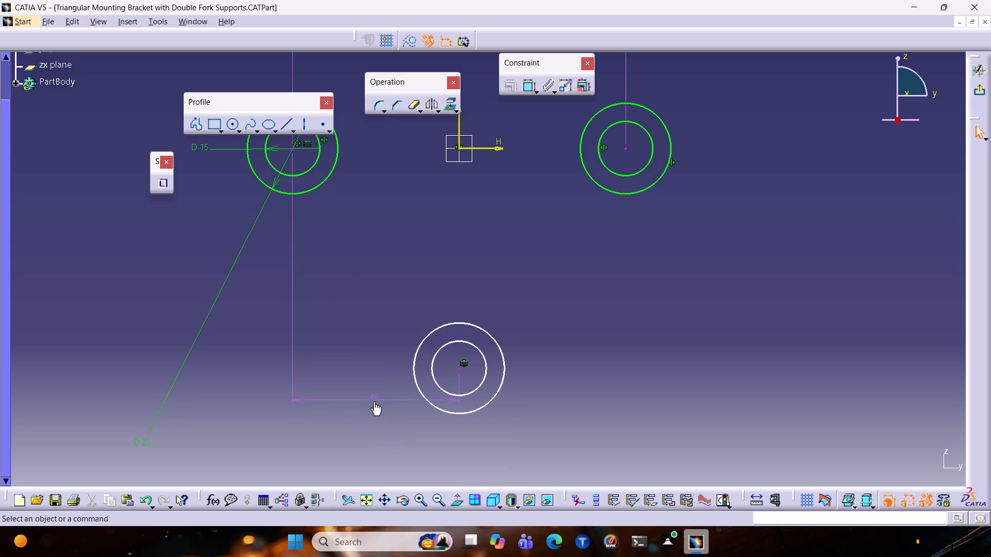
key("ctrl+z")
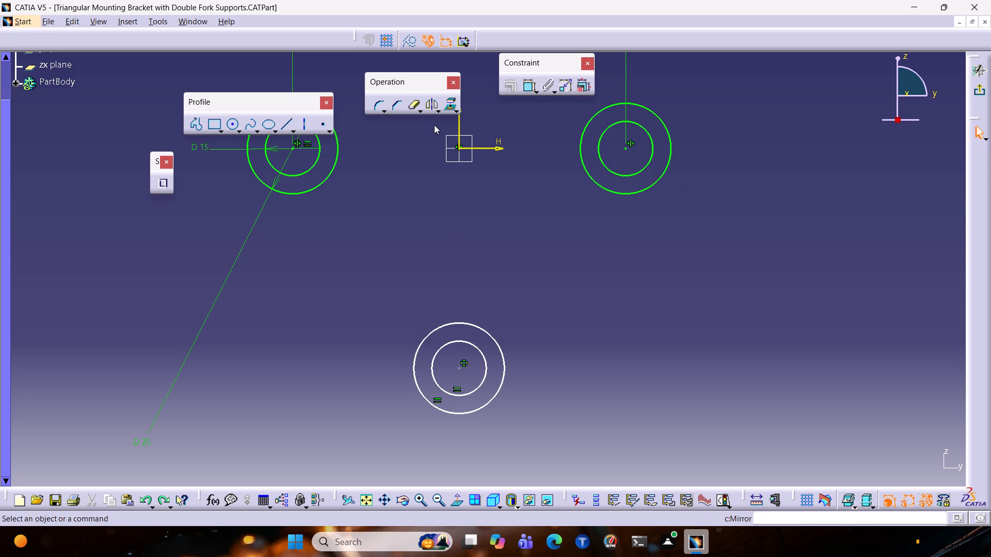
Dimension the lower circles' centre vertically from the horizontal axis and set the distance to 82 mm.
left_click(527, 90)
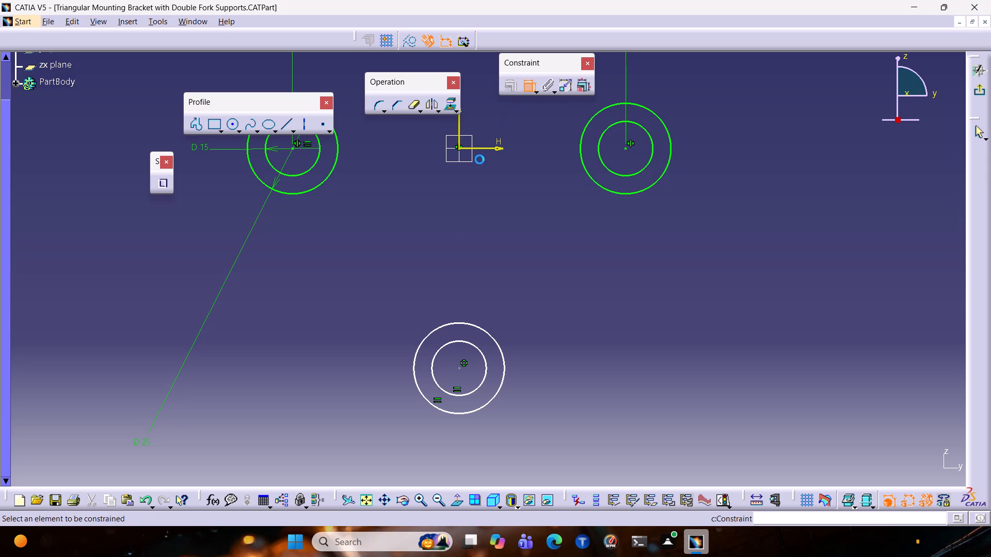
left_click(457, 148)
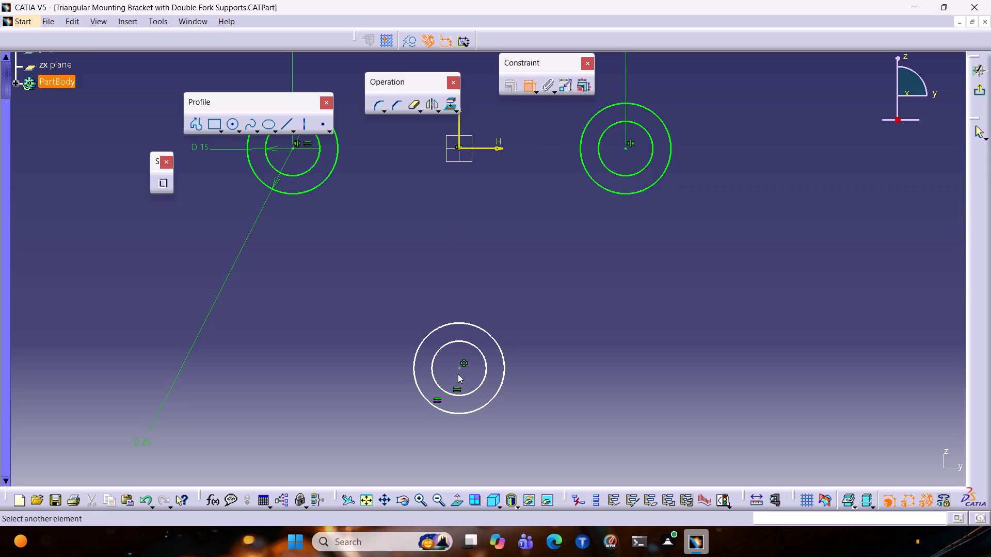
left_click(460, 367)
left_click(786, 257)
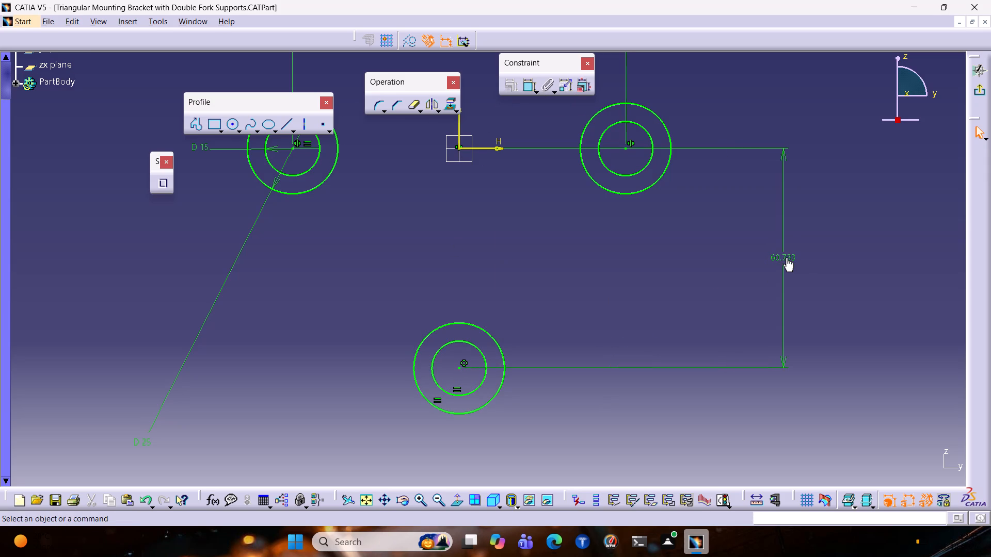
double_click(786, 257)
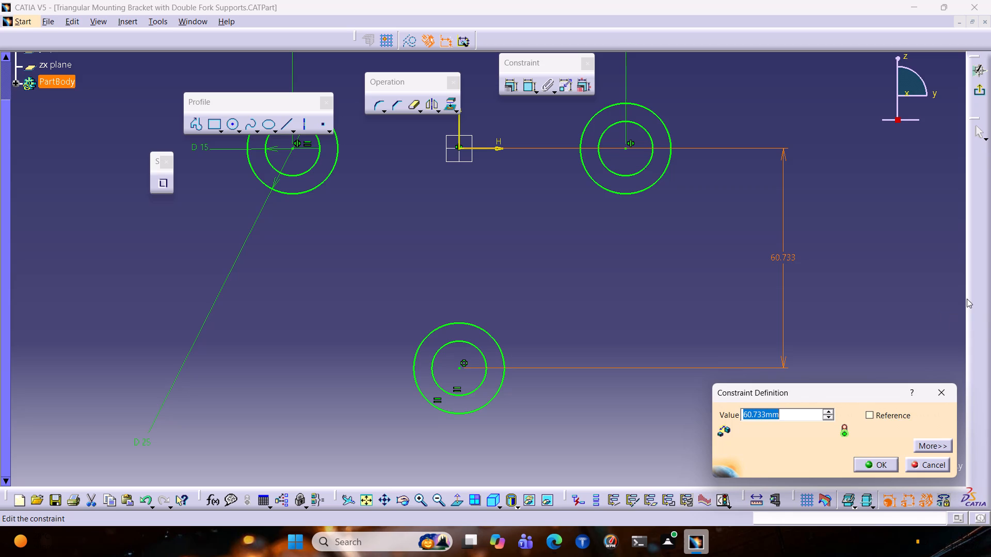
type("82")
key("Return")
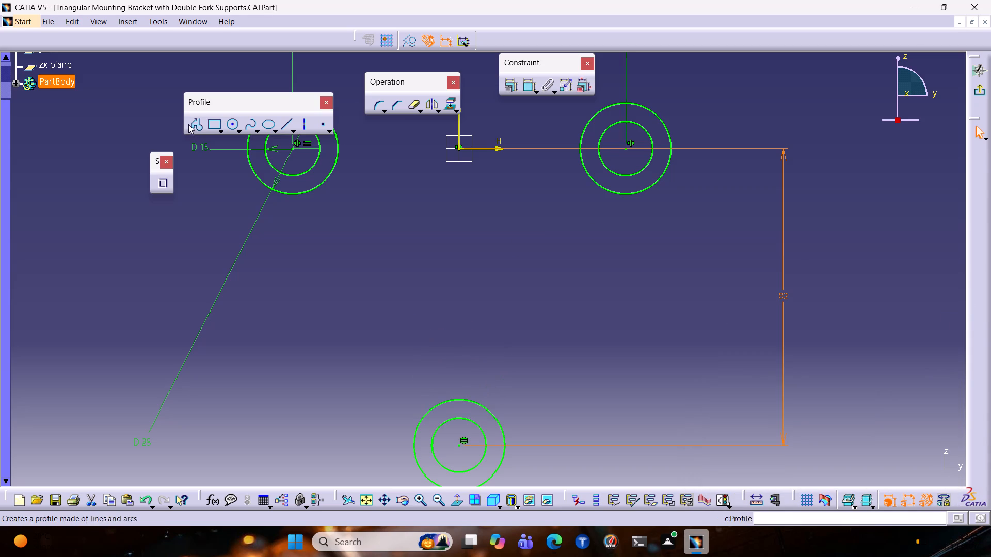
Join the three outer circles with bi-tangent lines along the left, right and top outer sides of the triangle.
left_click(291, 128)
left_click(347, 144)
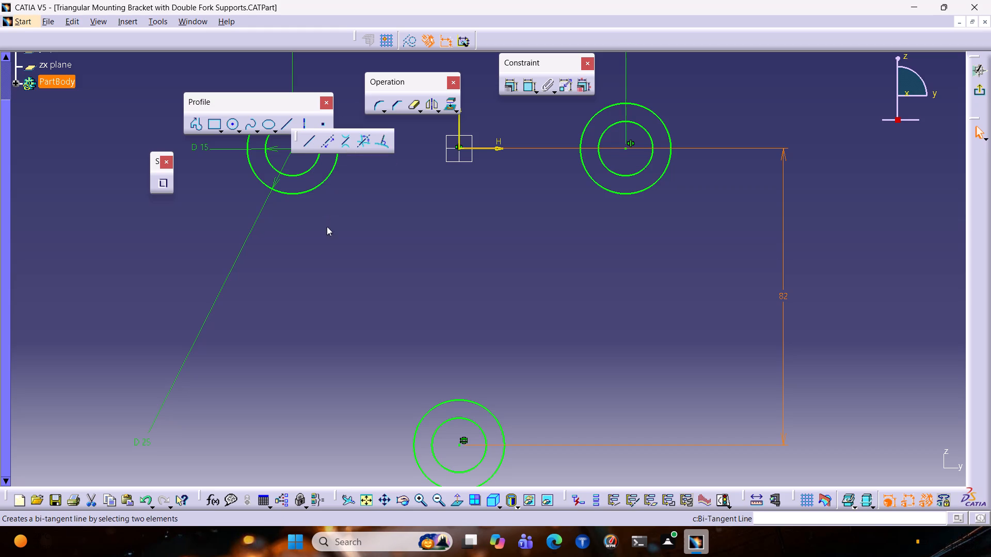
middle_click_drag(339, 315, 353, 259)
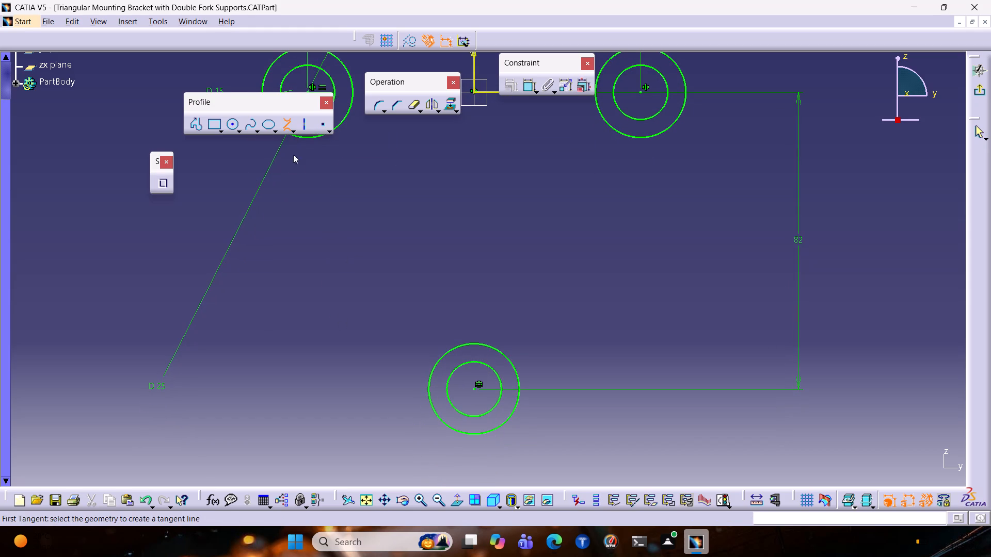
middle_click_drag(299, 171, 301, 218)
left_click(271, 160)
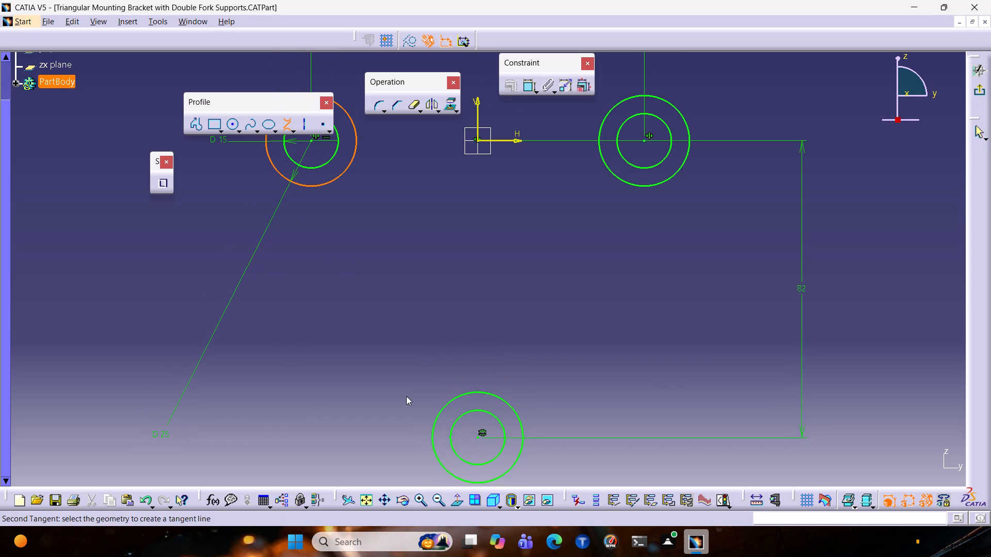
left_click(437, 450)
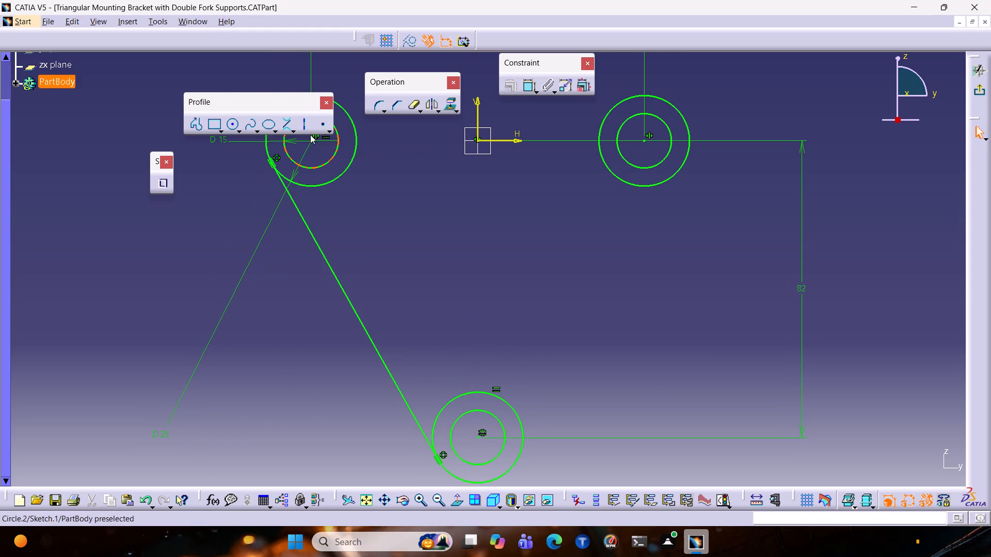
left_click(283, 122)
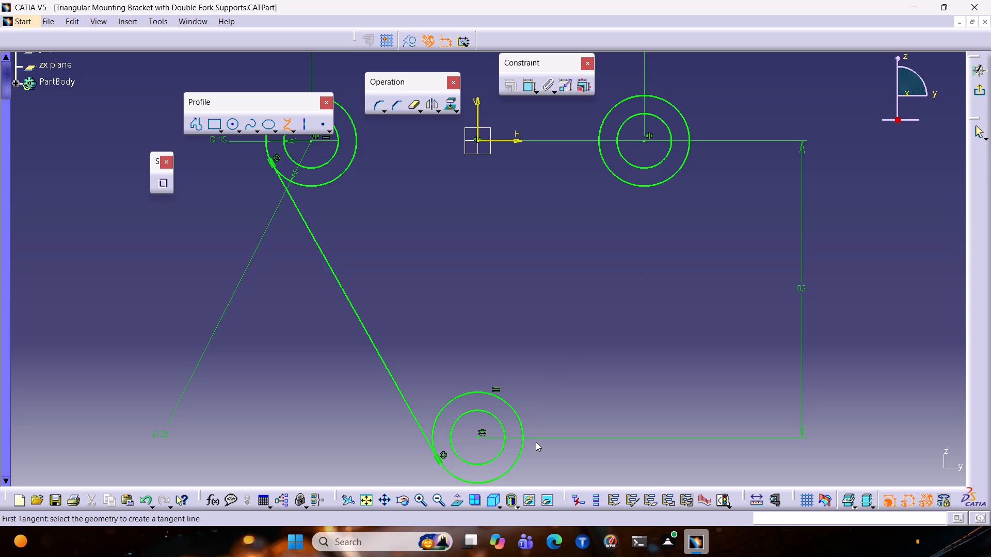
left_click(520, 450)
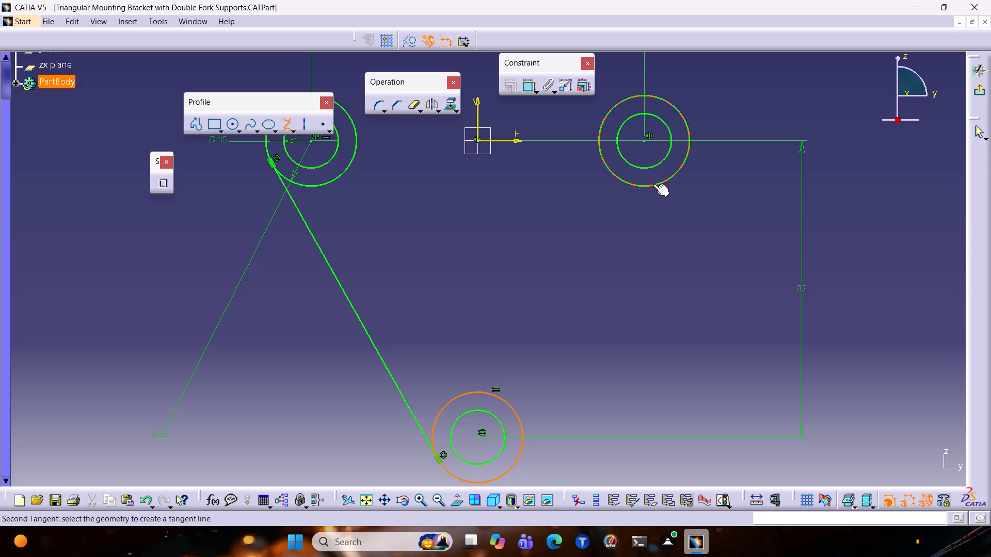
left_click(653, 184)
middle_click_drag(505, 238, 505, 337)
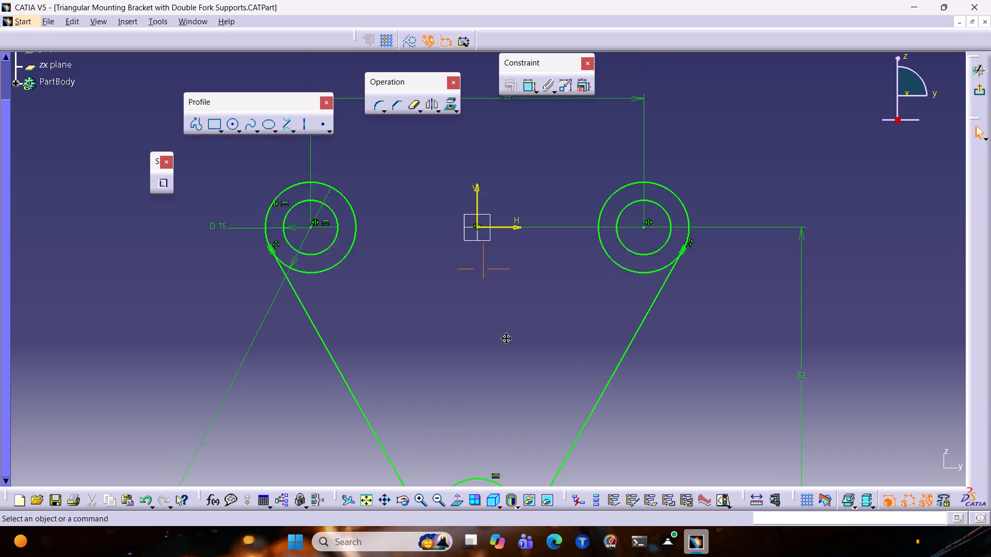
middle_click_drag(505, 337, 505, 365)
left_click(285, 123)
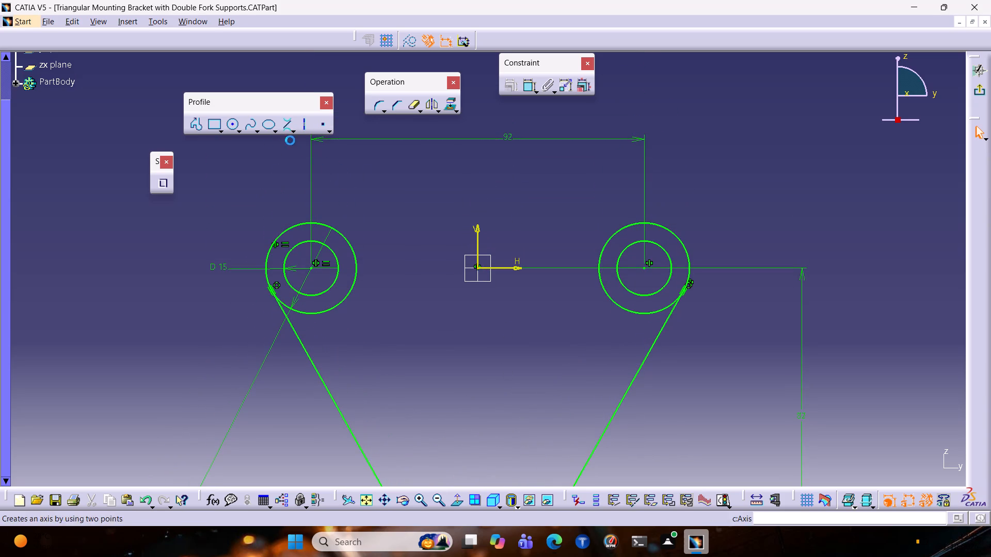
left_click(305, 223)
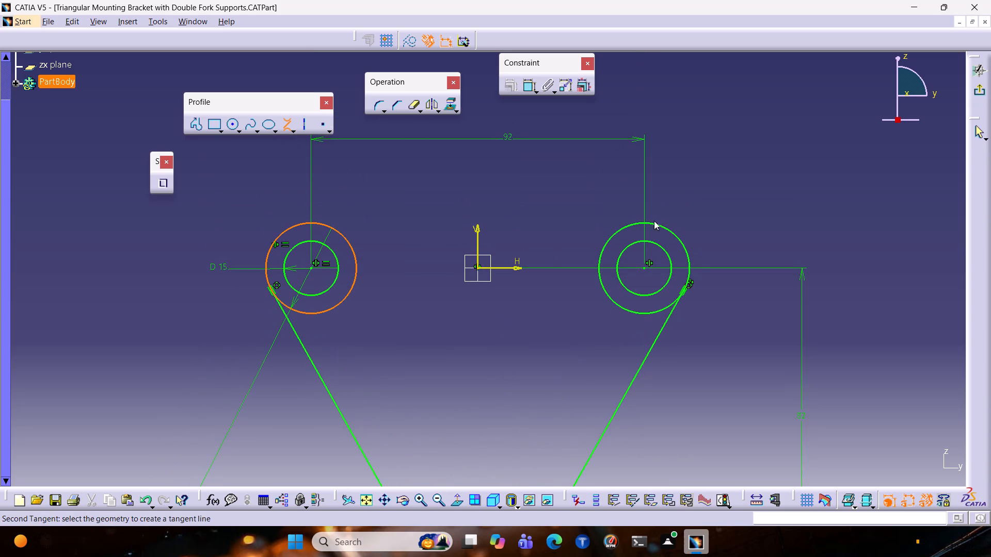
left_click(647, 226)
Quick-trim the inward-facing arcs of the three outer circles, leaving a rounded triangular outline around the small circles.
middle_click_drag(520, 174, 511, 206, "ctrl")
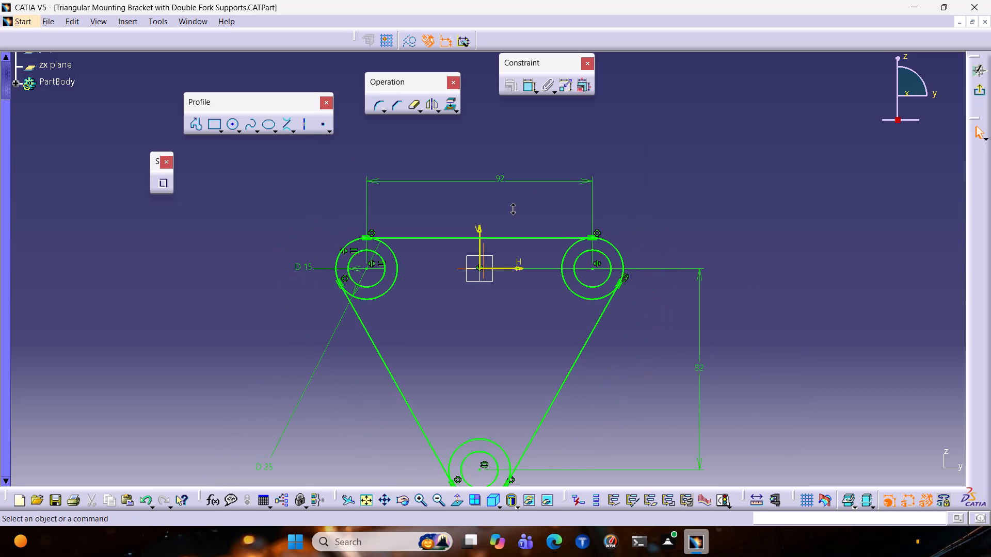
middle_click_drag(511, 206, 511, 207, "ctrl")
scroll(511, 207, "down", 1)
double_click(408, 106)
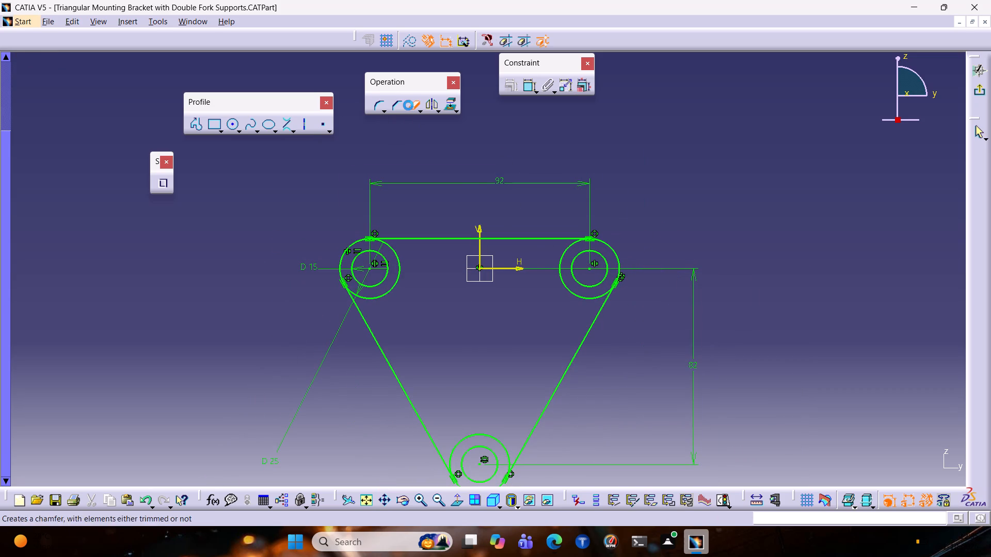
left_click(505, 39)
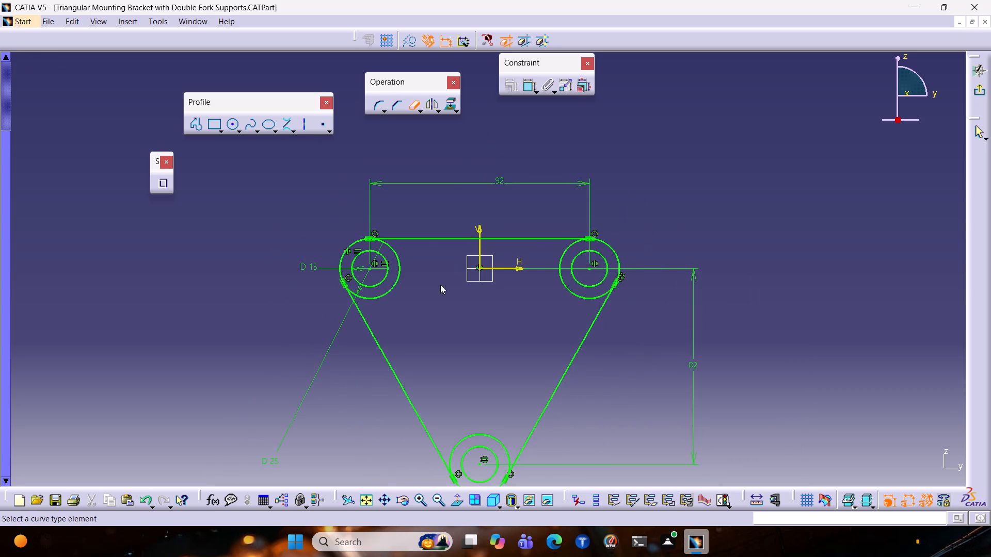
left_click(391, 288)
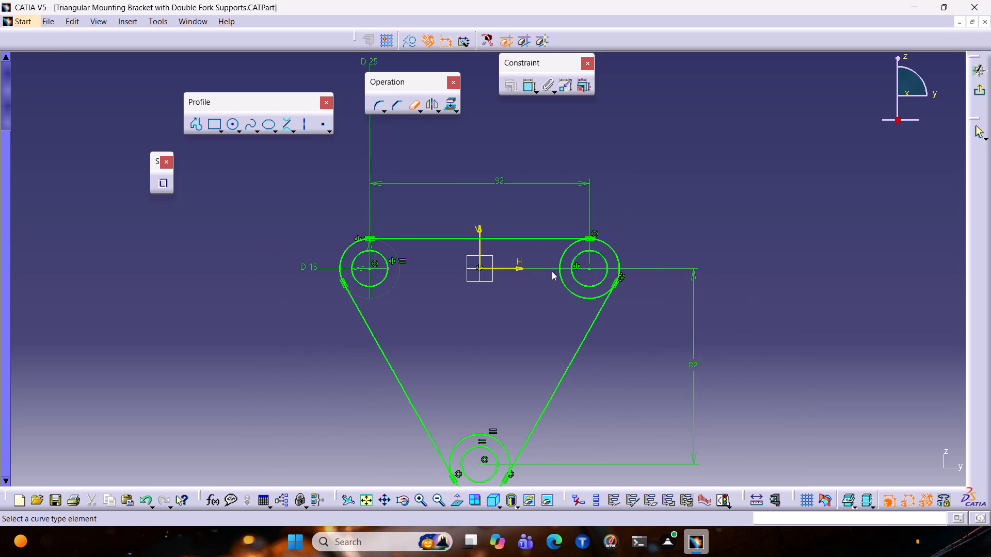
left_click(562, 272)
middle_click_drag(490, 353, 508, 278)
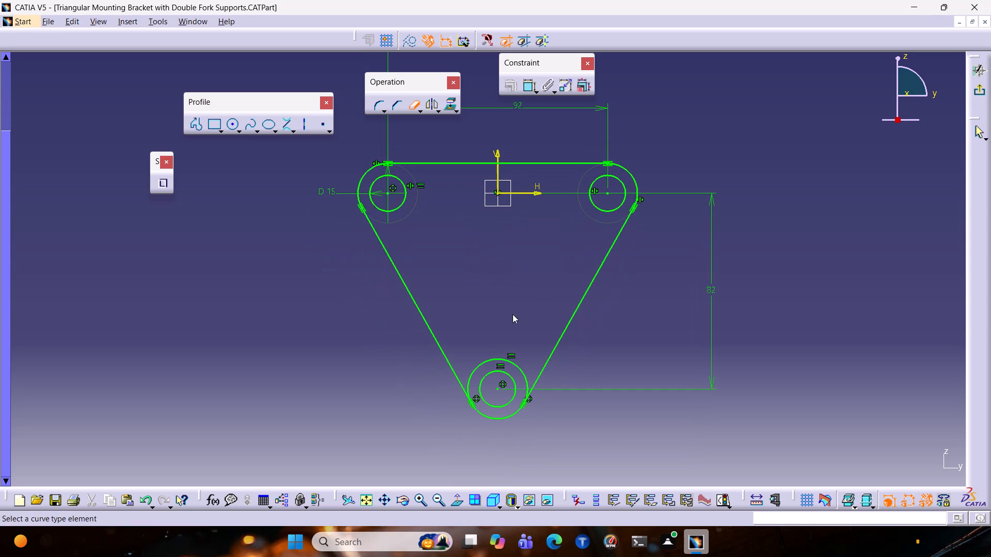
left_click(505, 360)
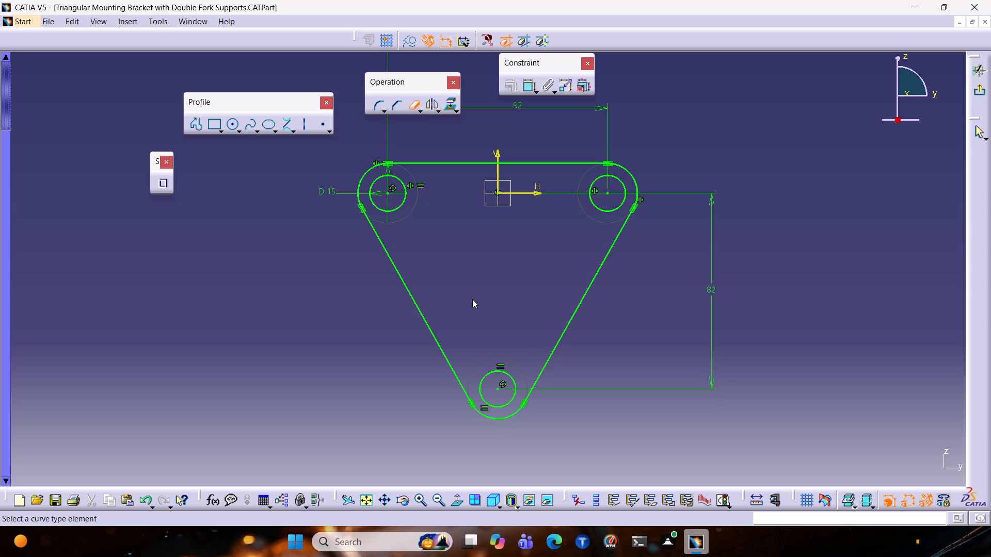
middle_click_drag(536, 259, 533, 266)
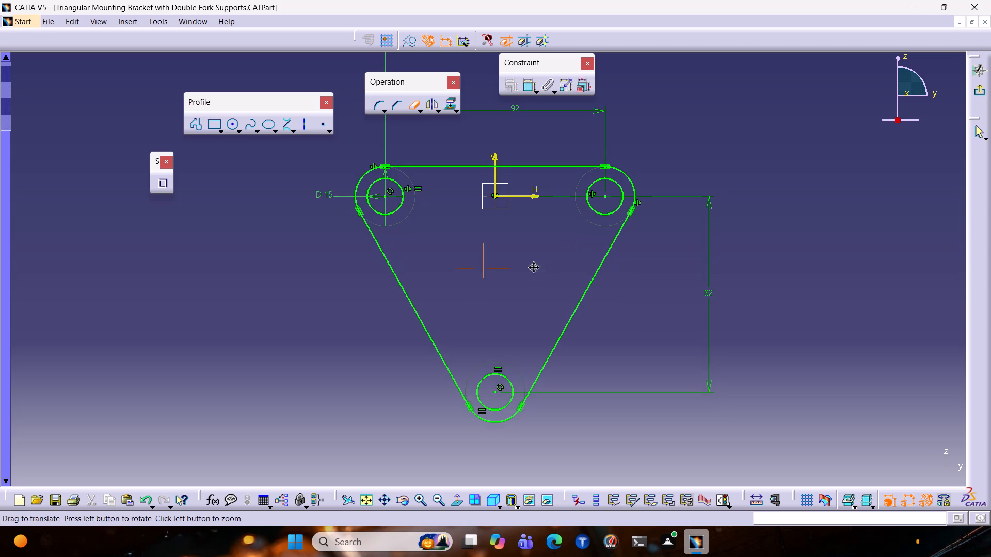
Move the 25 mm diameter dimension beside the 15 mm diameter dimension at the upper-left circles.
middle_click_drag(533, 266, 517, 345)
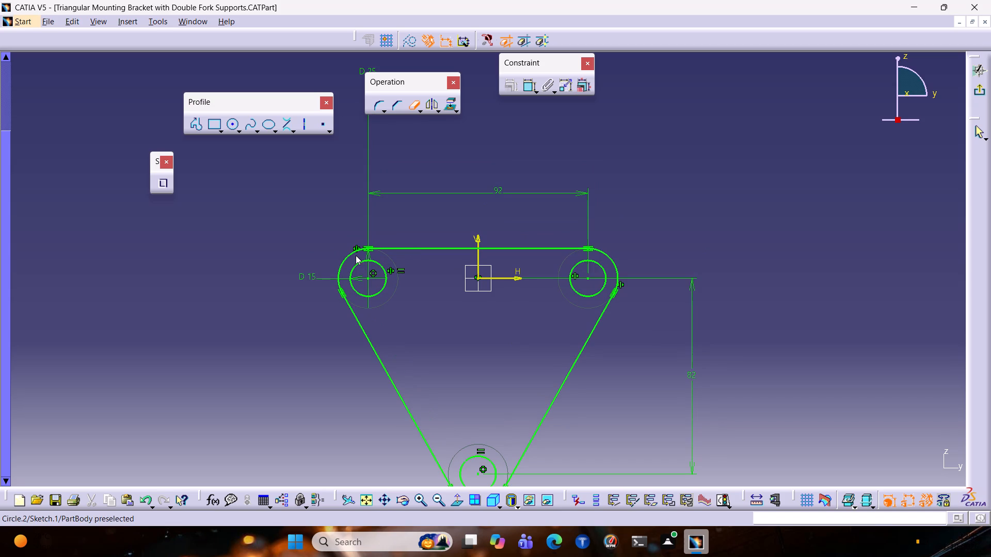
left_click_drag(368, 253, 312, 282)
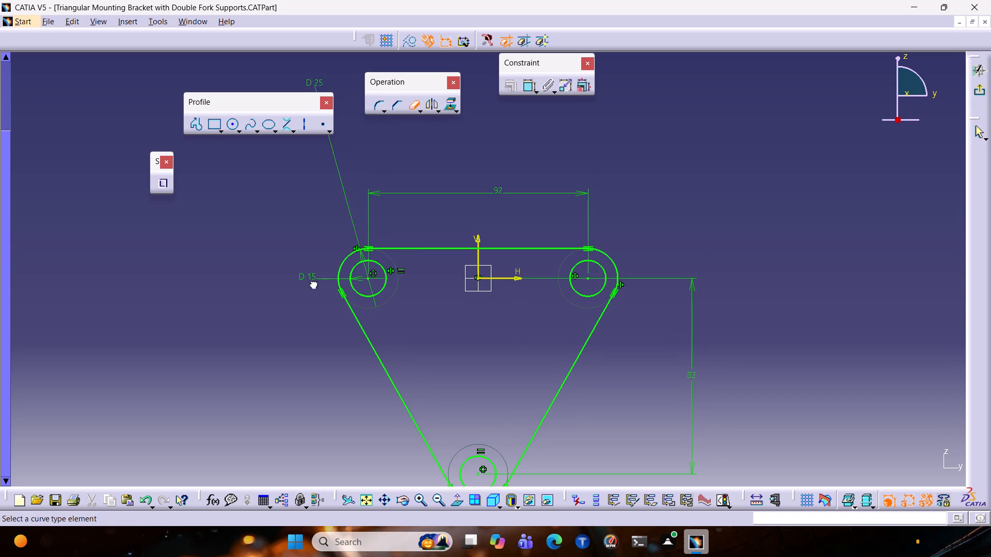
left_click_drag(312, 282, 294, 449)
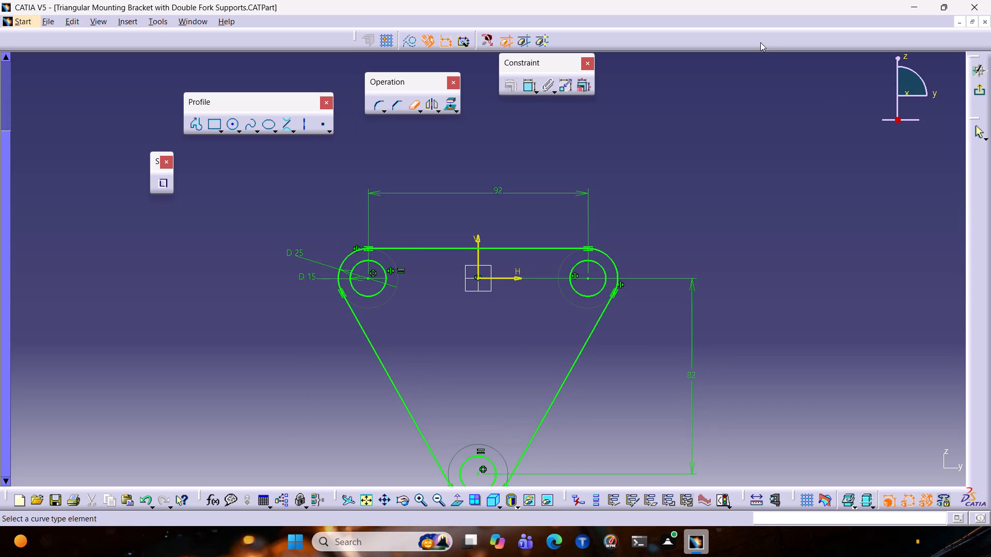
Exit the sketch and pad the rounded triangular profile with a length of 12/2 mm and mirrored extent.
scroll(746, 44, "up", 1)
middle_click_drag(506, 300, 535, 201)
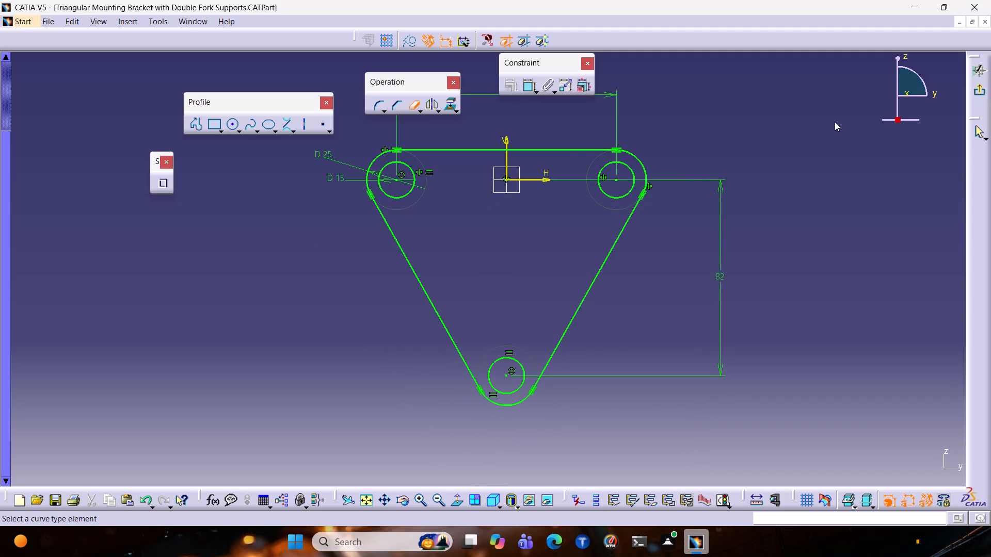
left_click(983, 96)
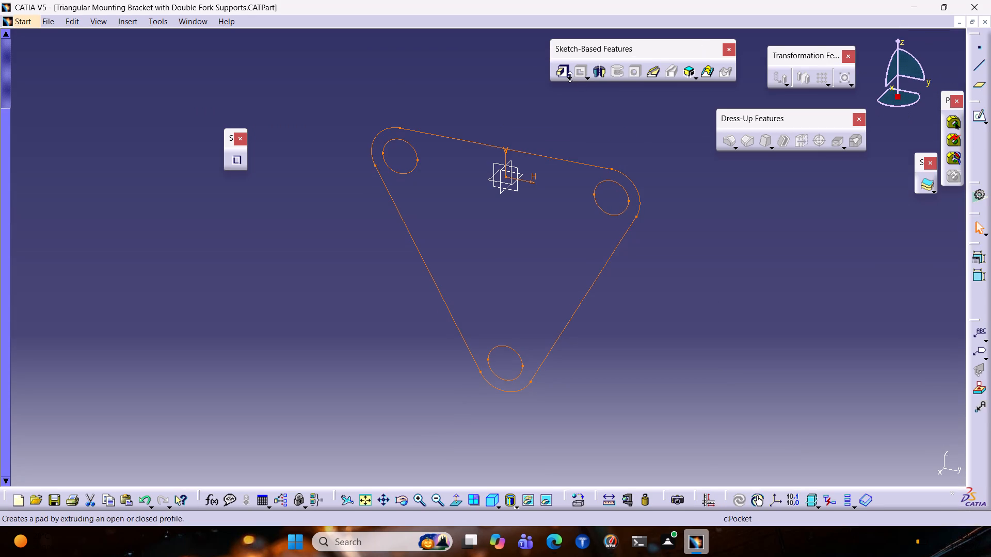
left_click(560, 72)
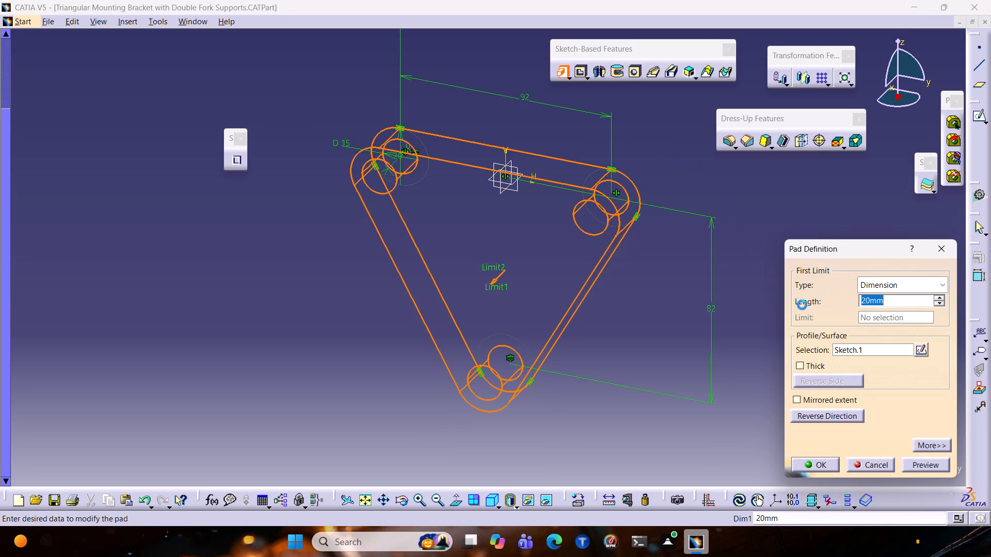
type("12")
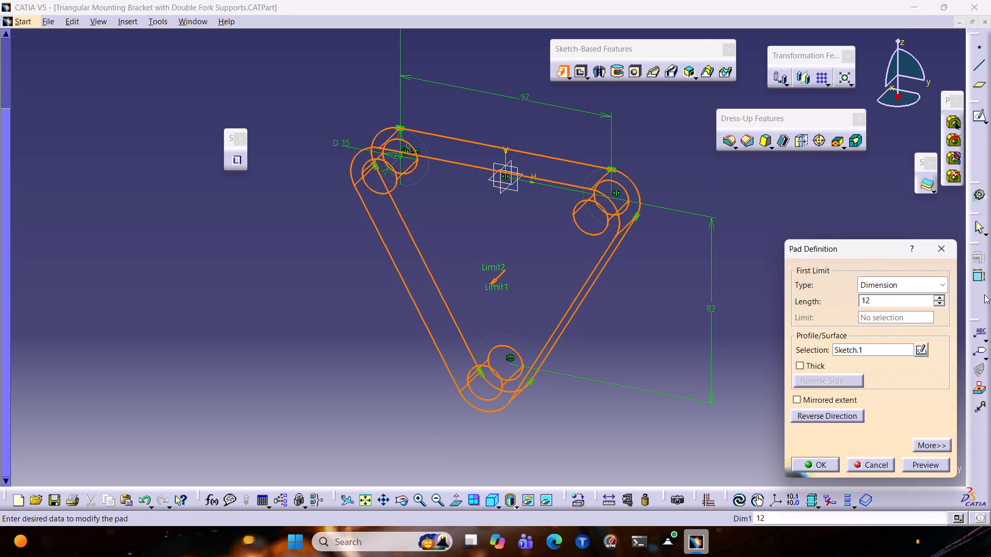
type("/2")
left_click(840, 403)
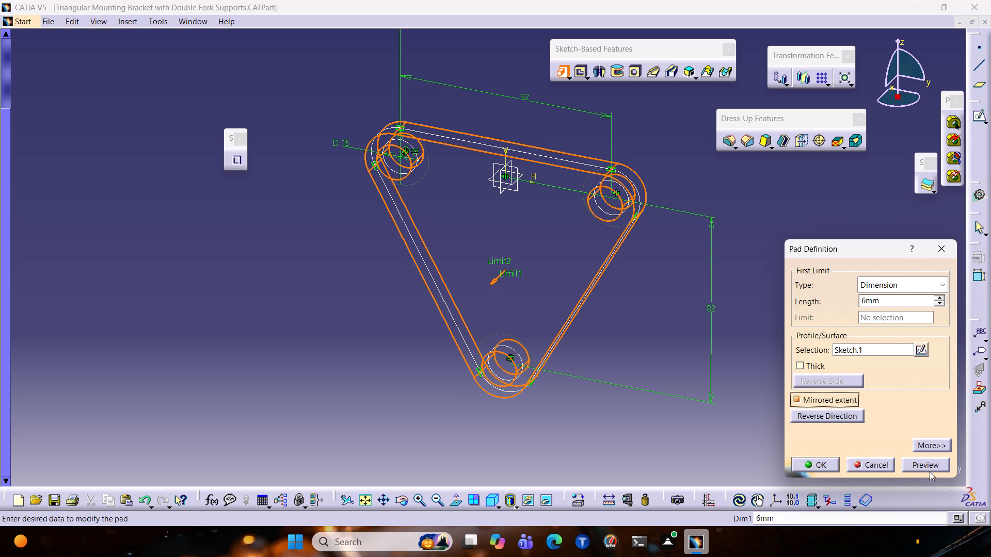
left_click(930, 471)
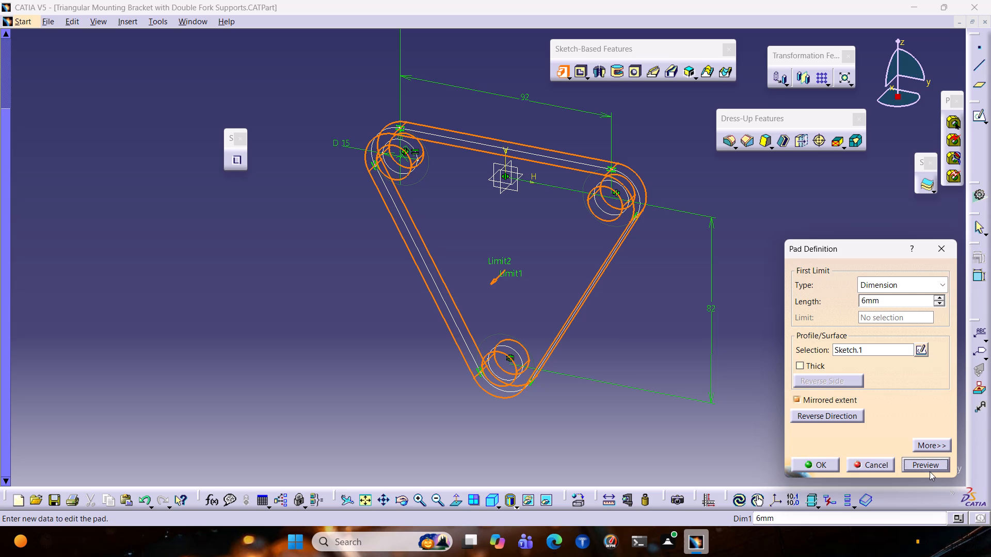
middle_click_drag(615, 371, 420, 356)
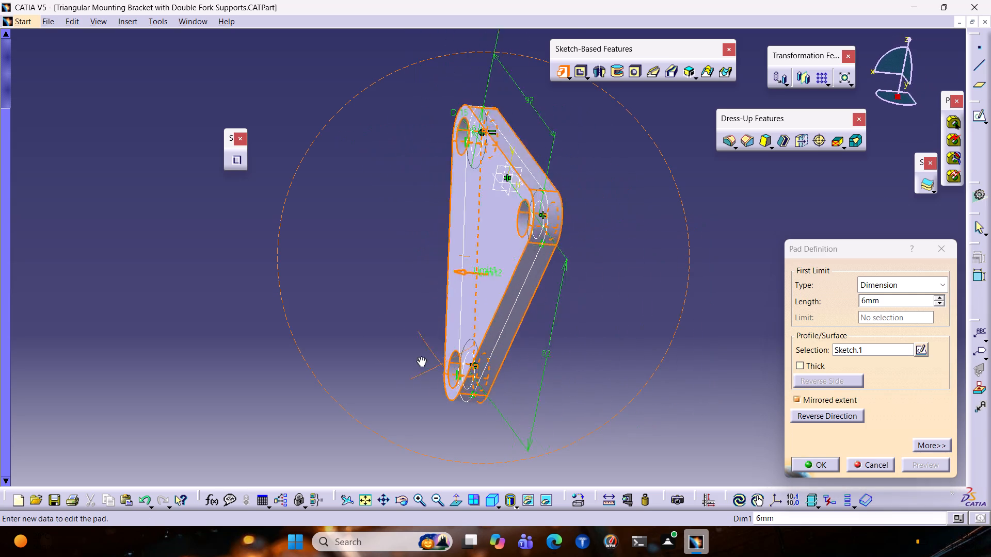
middle_click_drag(420, 356, 391, 347)
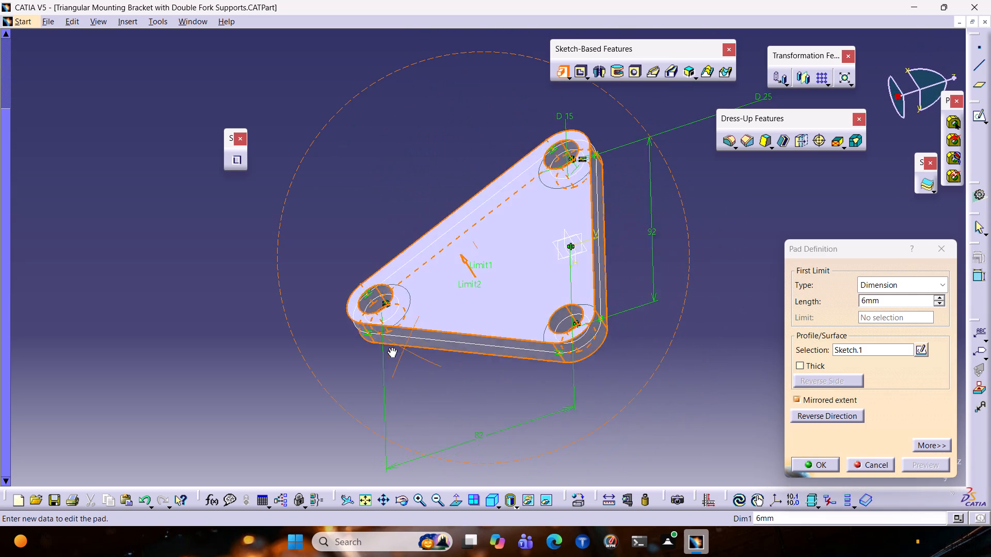
middle_click_drag(391, 347, 657, 415)
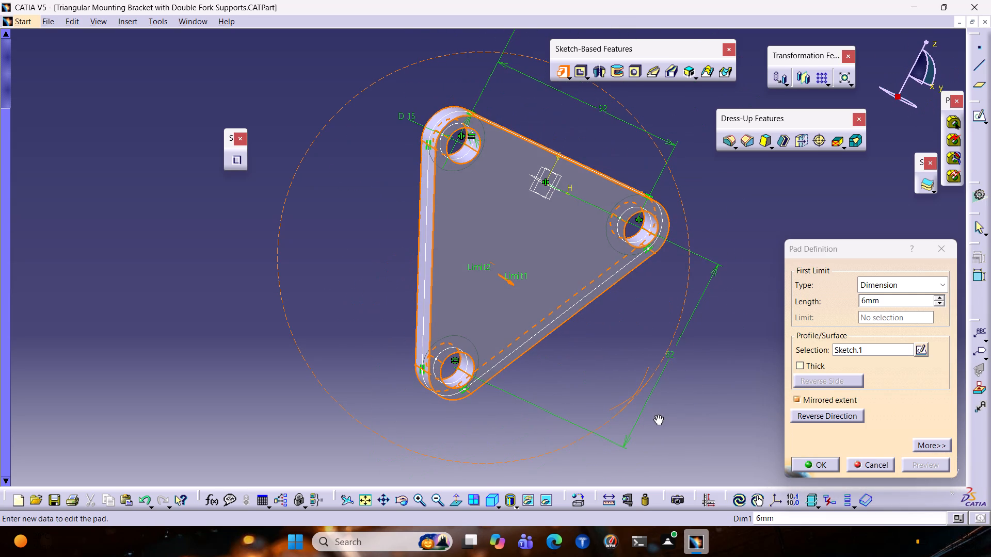
middle_click_drag(657, 415, 531, 380)
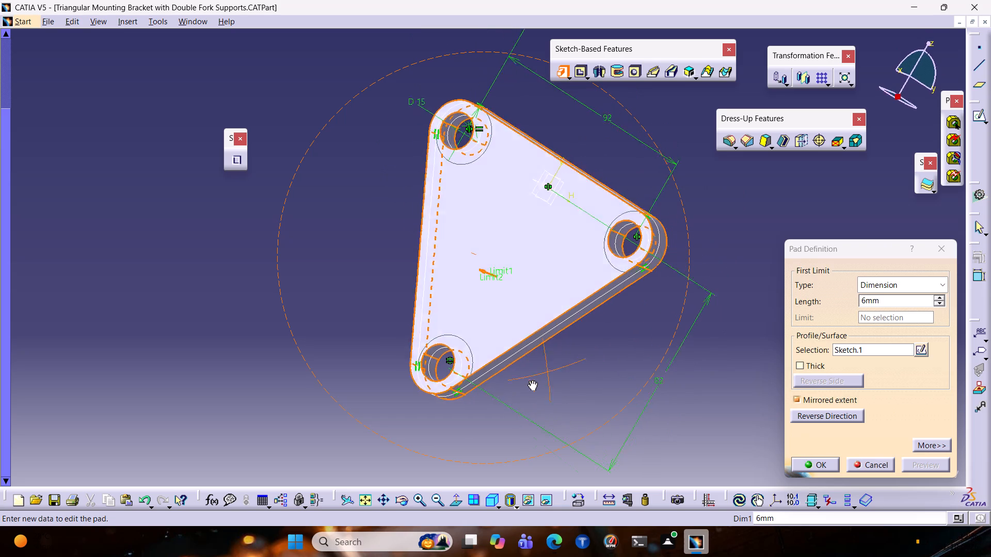
middle_click_drag(531, 380, 582, 217)
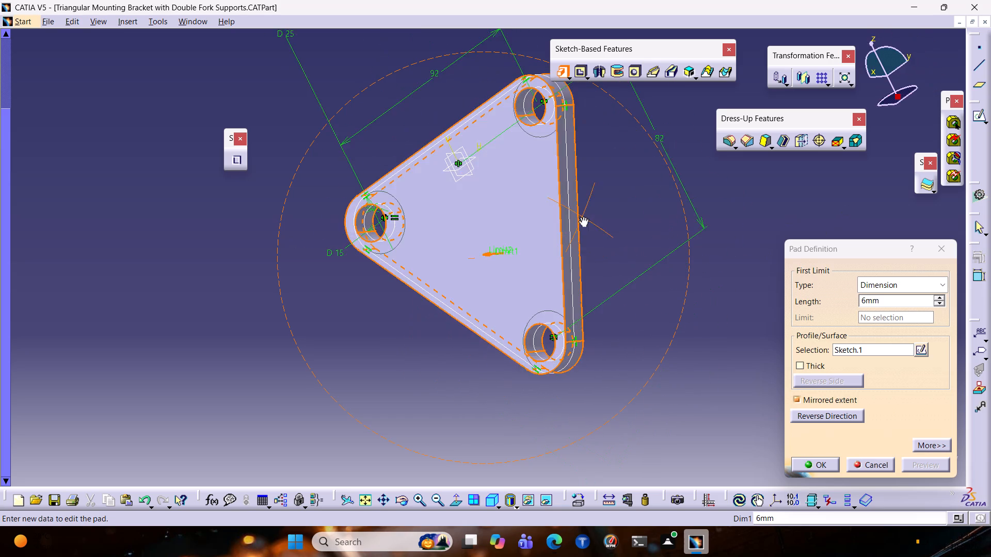
middle_click_drag(582, 217, 633, 190)
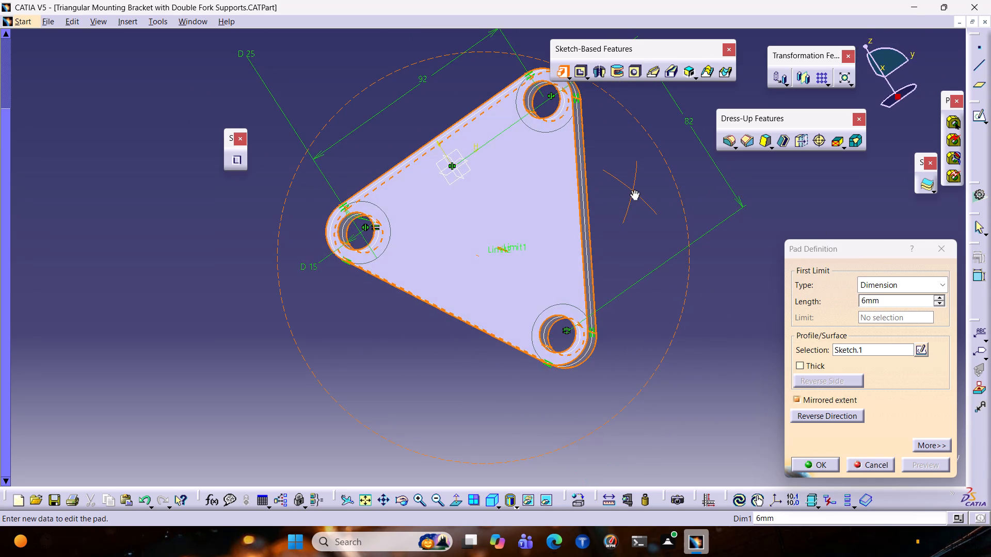
middle_click_drag(633, 190, 262, 436)
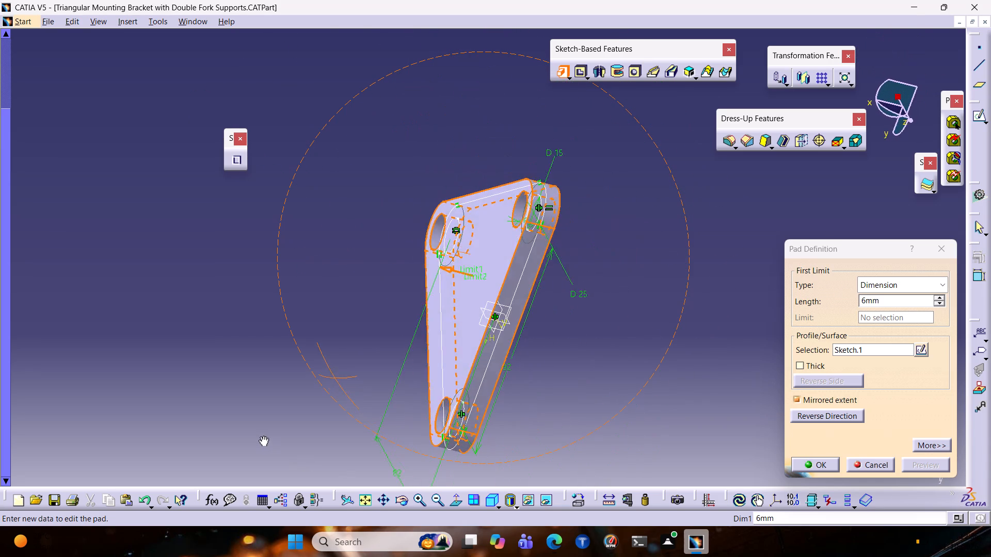
middle_click_drag(262, 436, 292, 293)
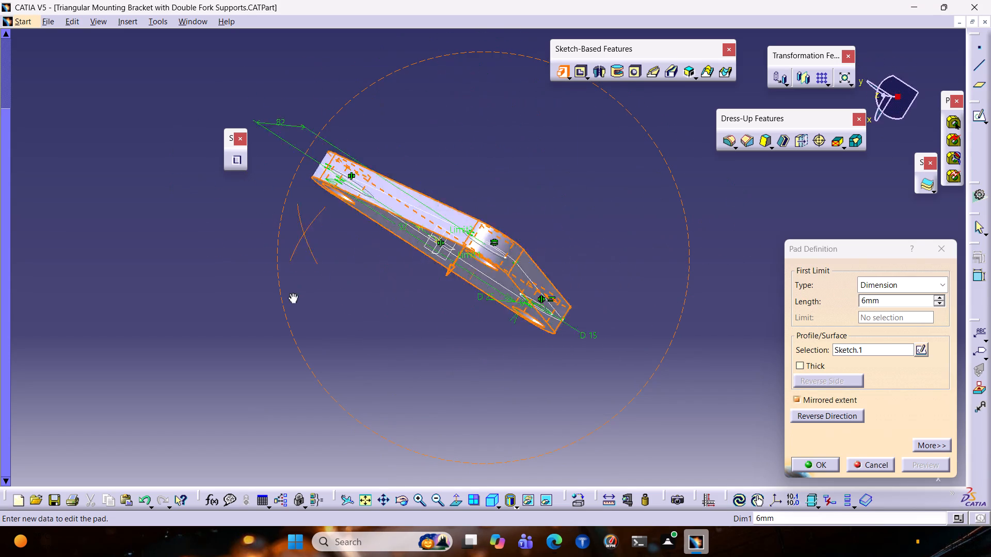
middle_click_drag(292, 293, 528, 394)
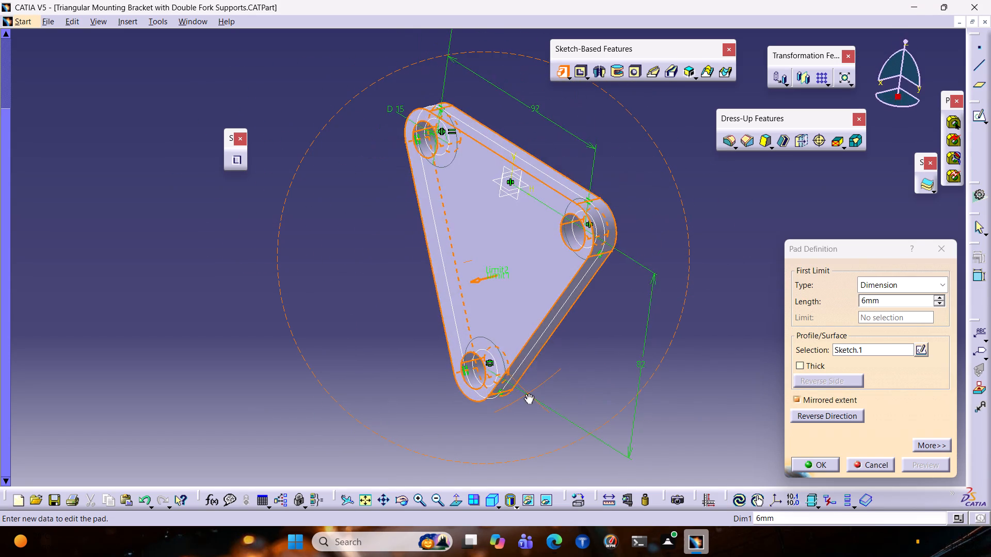
middle_click_drag(528, 394, 253, 306)
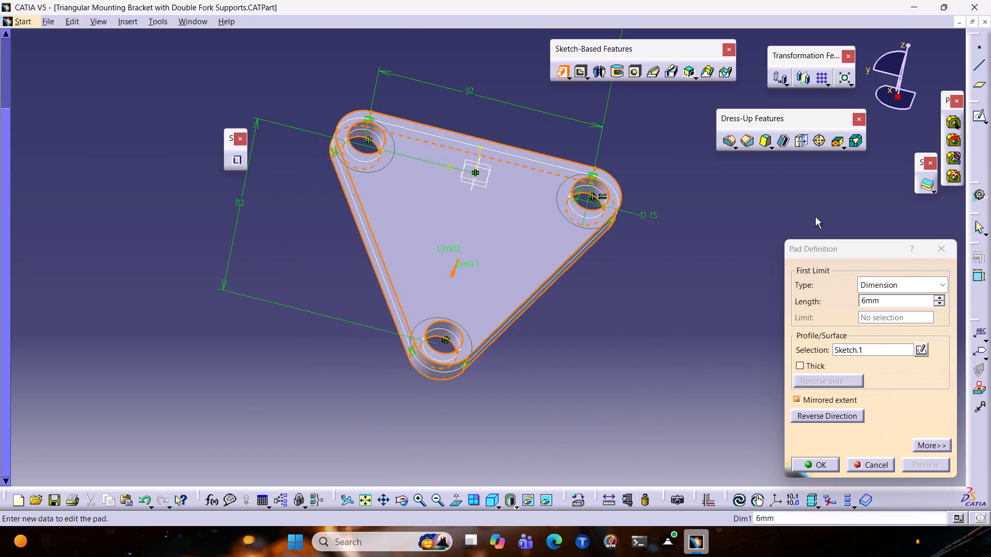
left_click(801, 462)
left_click(715, 306)
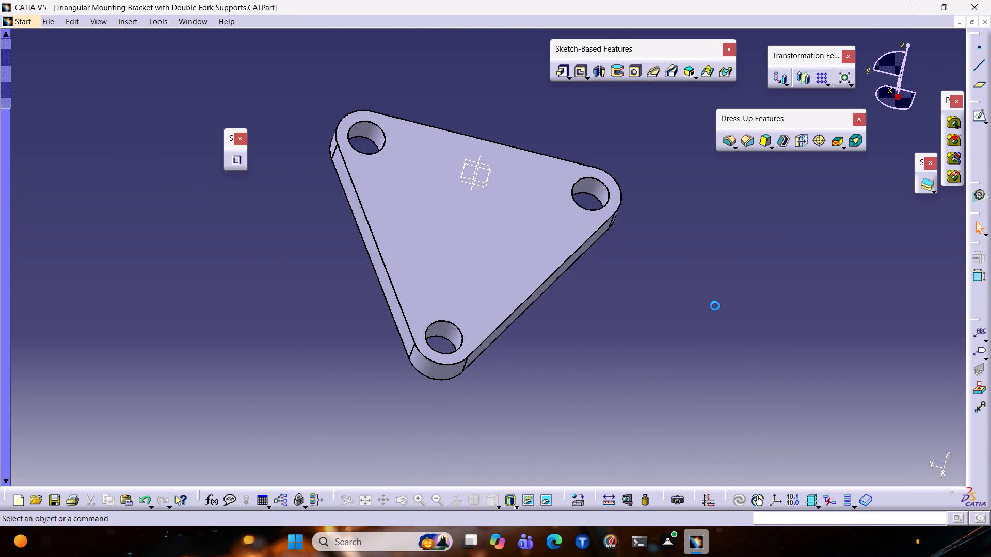
Orient the plate to the front view, facing the yz plane, and start a new sketch.
left_click(452, 503)
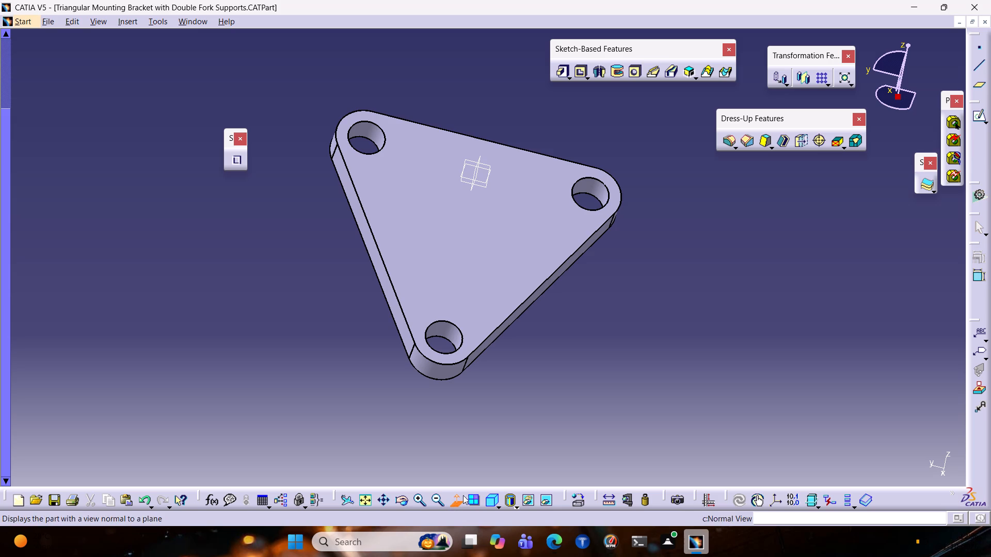
left_click(493, 504)
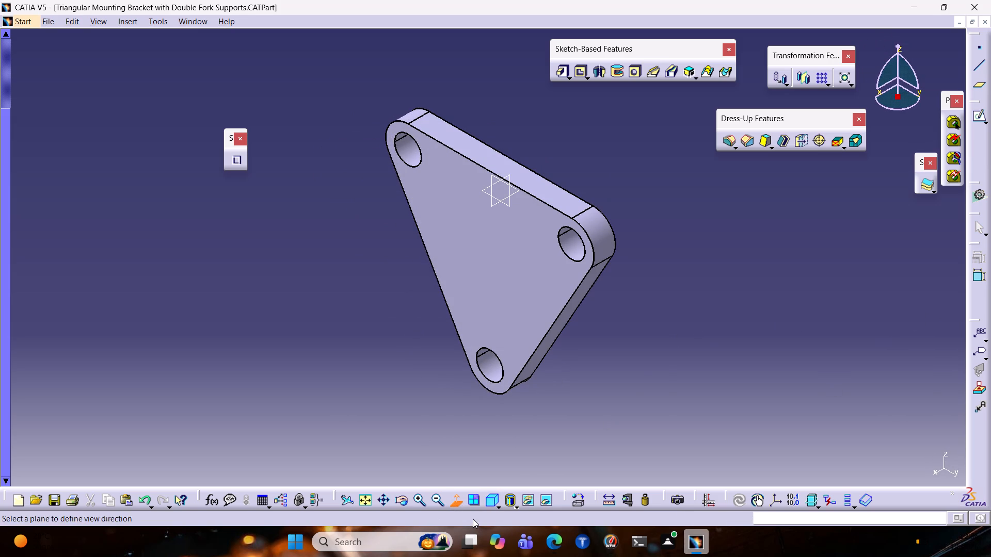
left_click(498, 506)
left_click(509, 401)
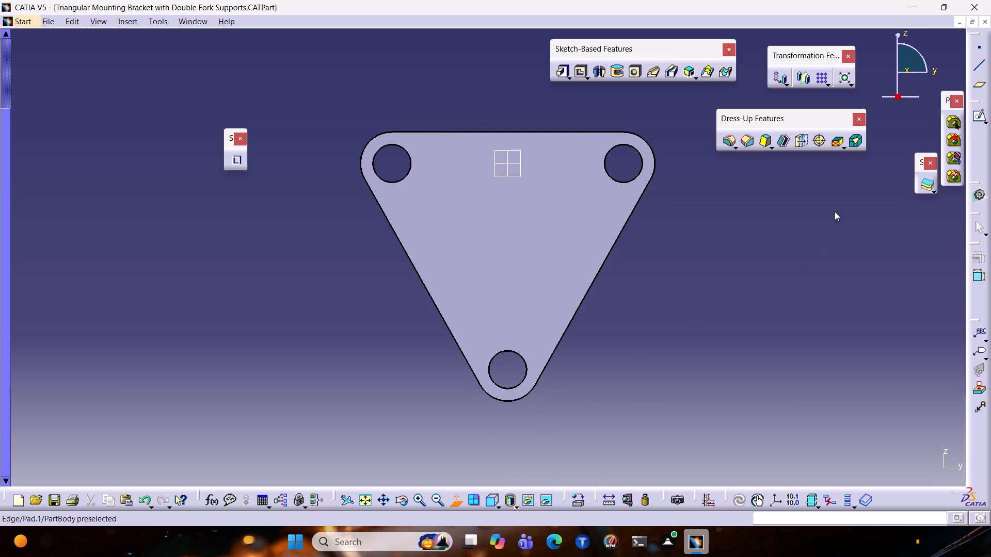
left_click(471, 254)
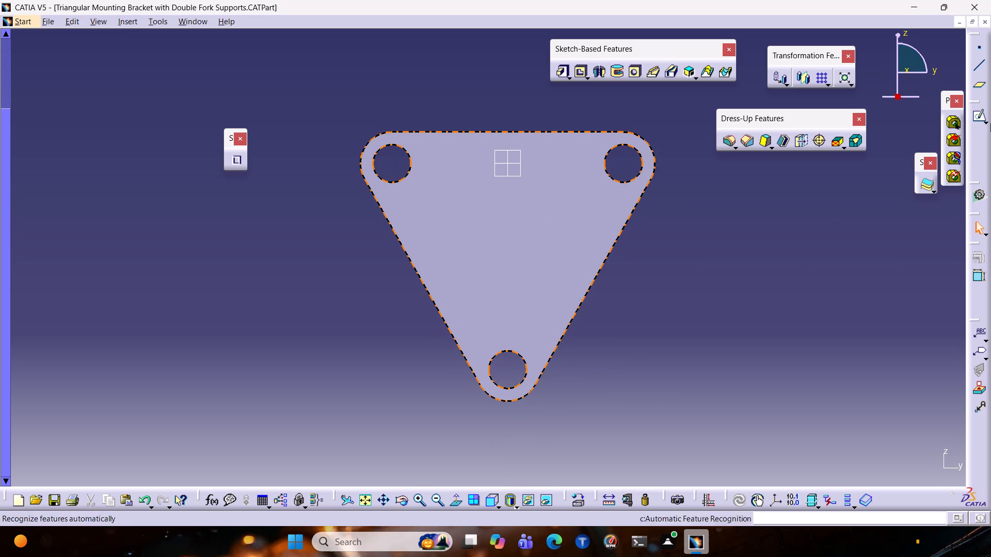
left_click(981, 122)
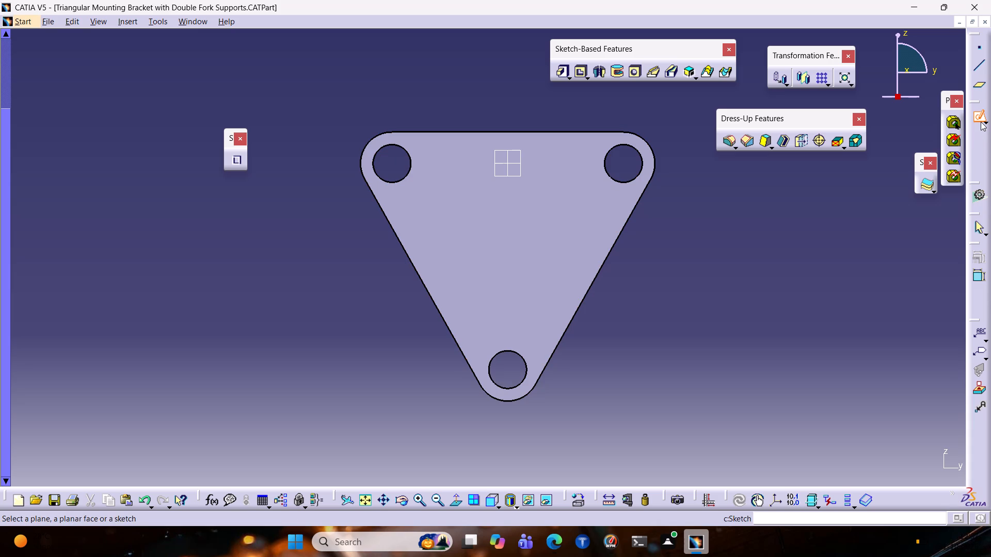
Bring the specification tree fully into view beside the model and enlarge its text slightly.
left_click_drag(6, 162, 27, 47)
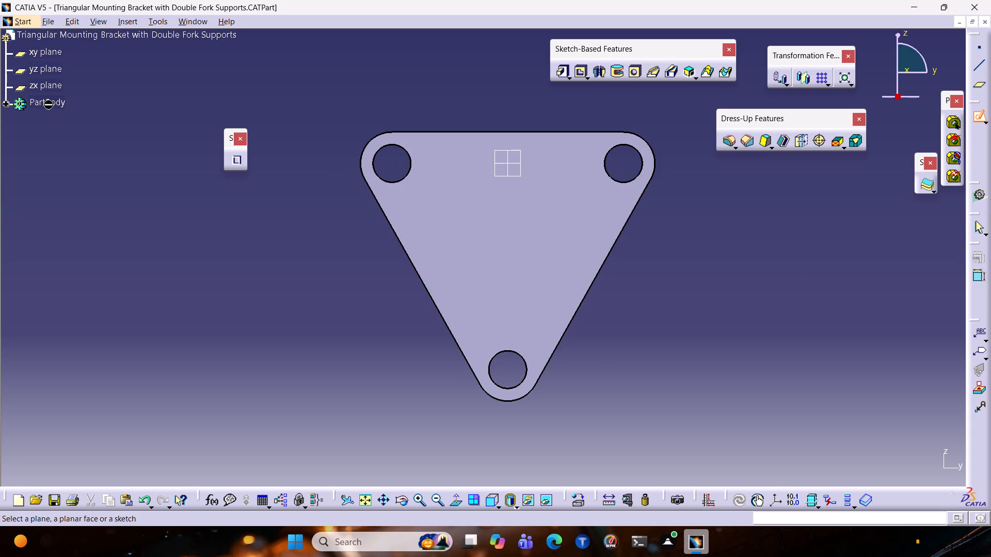
scroll(51, 98, "up", 2)
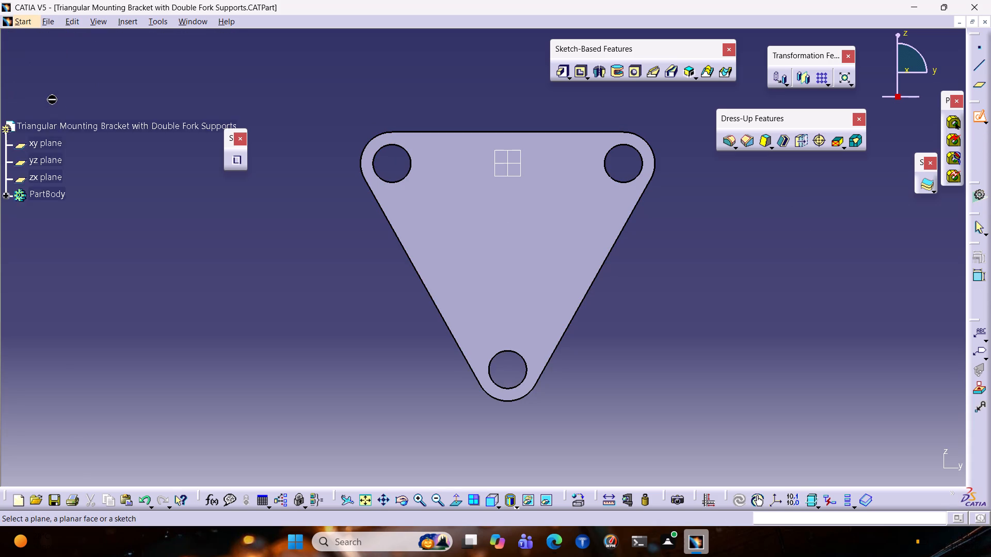
scroll(51, 98, "up", 1)
scroll(46, 195, "up", 1, "ctrl")
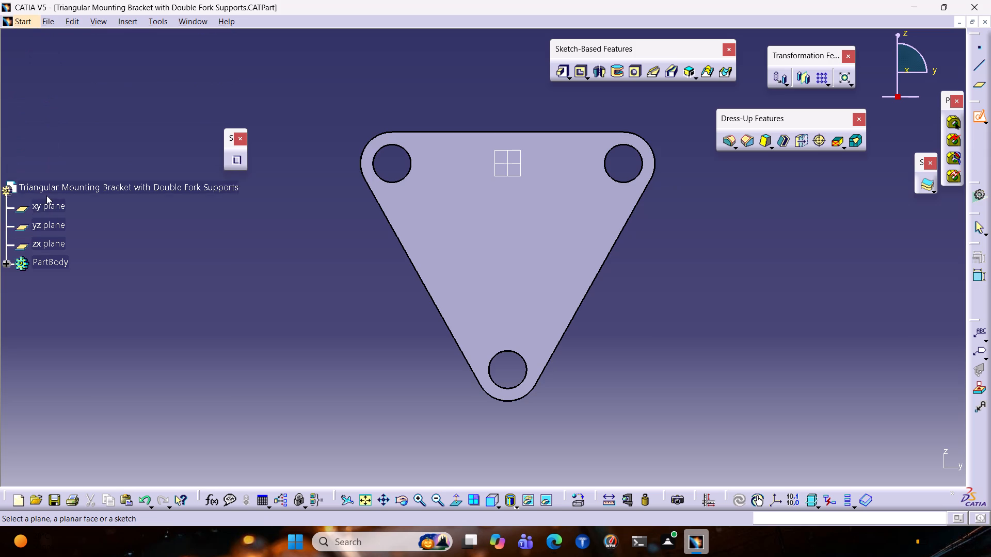
scroll(46, 195, "up", 2, "ctrl")
scroll(42, 237, "up", 2, "ctrl")
scroll(126, 286, "down", 3)
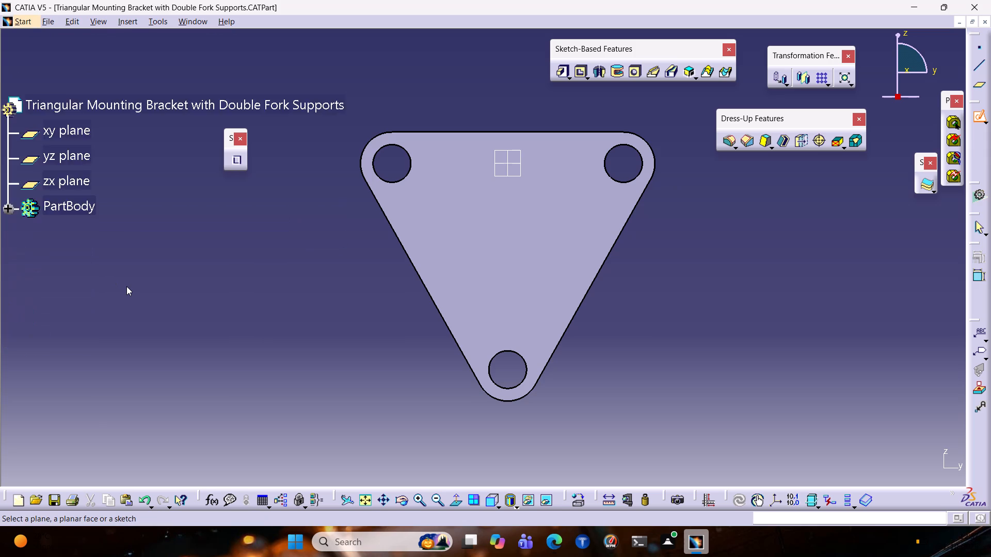
scroll(126, 286, "down", 3)
scroll(75, 93, "up", 2)
scroll(105, 90, "down", 3, "ctrl")
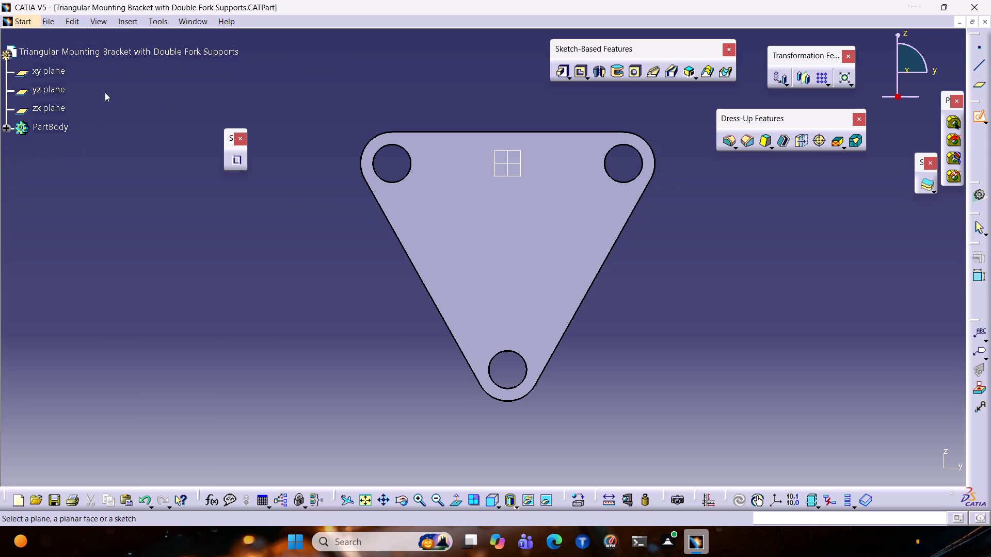
scroll(91, 102, "up", 1)
scroll(89, 104, "up", 2, "ctrl")
scroll(84, 182, "up", 2)
scroll(84, 182, "down", 7)
scroll(0, 155, "down", 1)
scroll(0, 156, "up", 5)
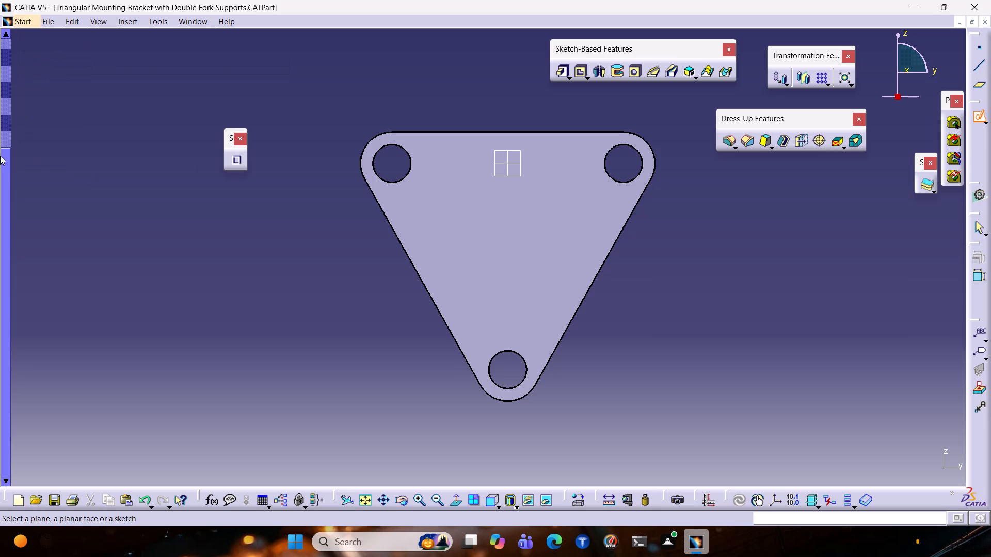
scroll(0, 156, "up", 1)
left_click_drag(3, 163, 29, 45)
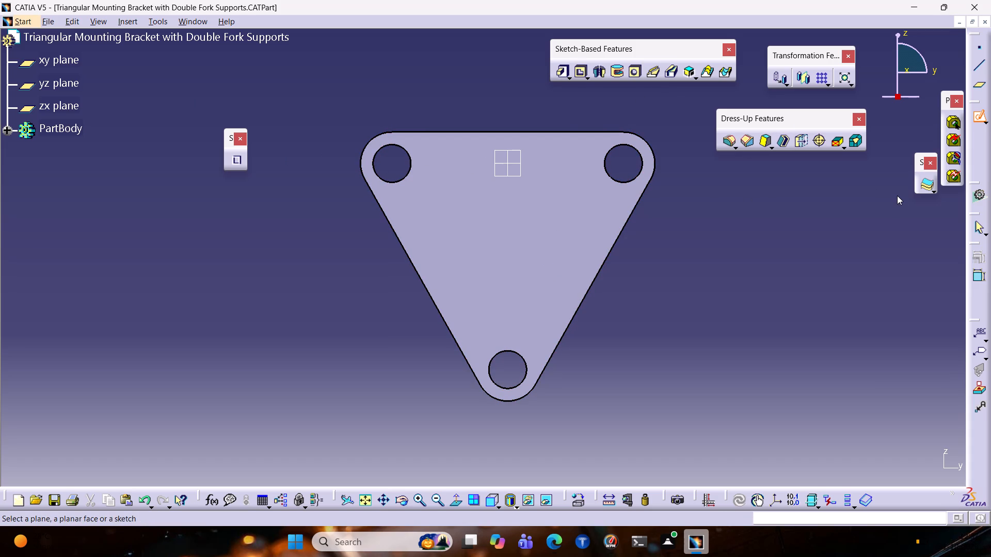
Place the Sketch-Based Features and Dress-Up Features toolbars side by side above the plate, and shift Transformation Features slightly toward them.
left_click_drag(610, 48, 331, 38)
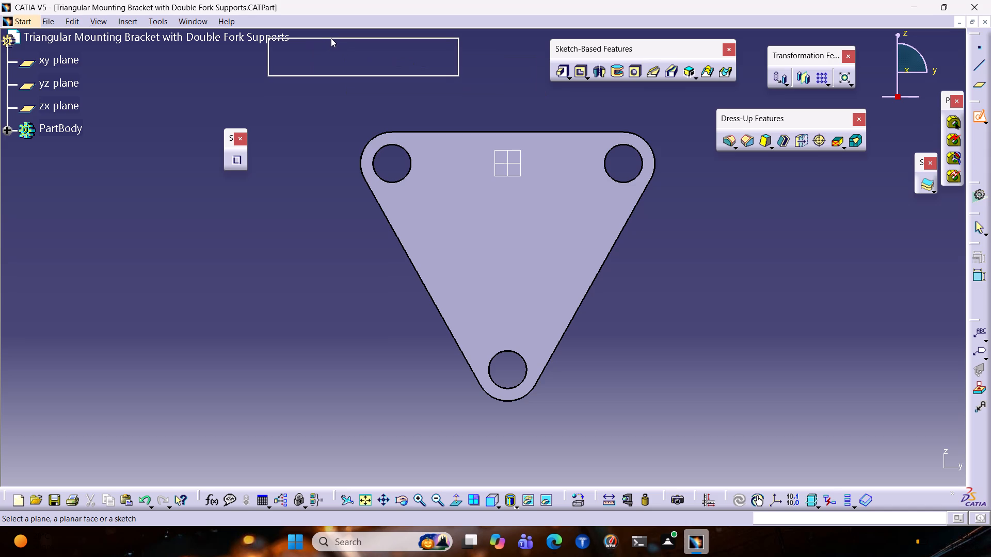
left_click_drag(331, 38, 338, 36)
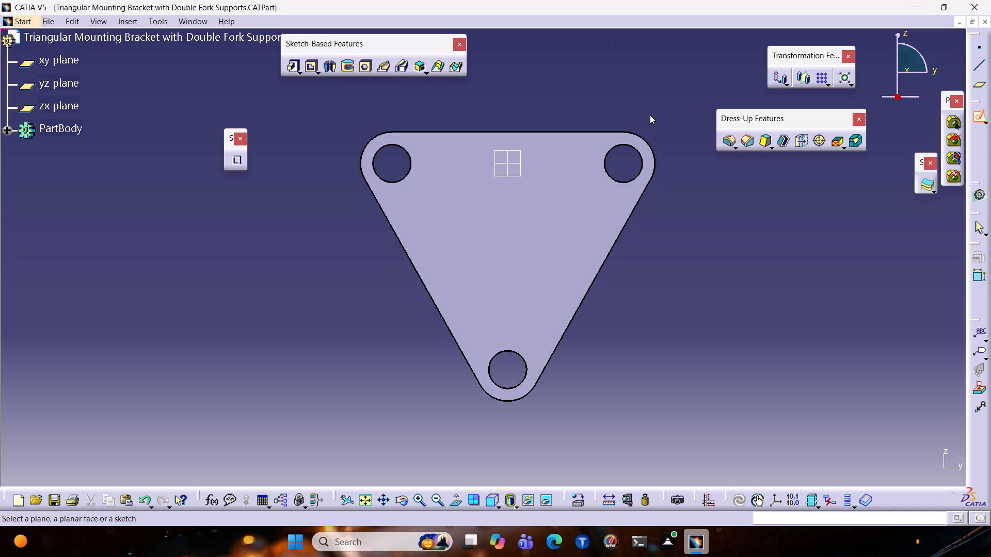
left_click_drag(774, 121, 526, 38)
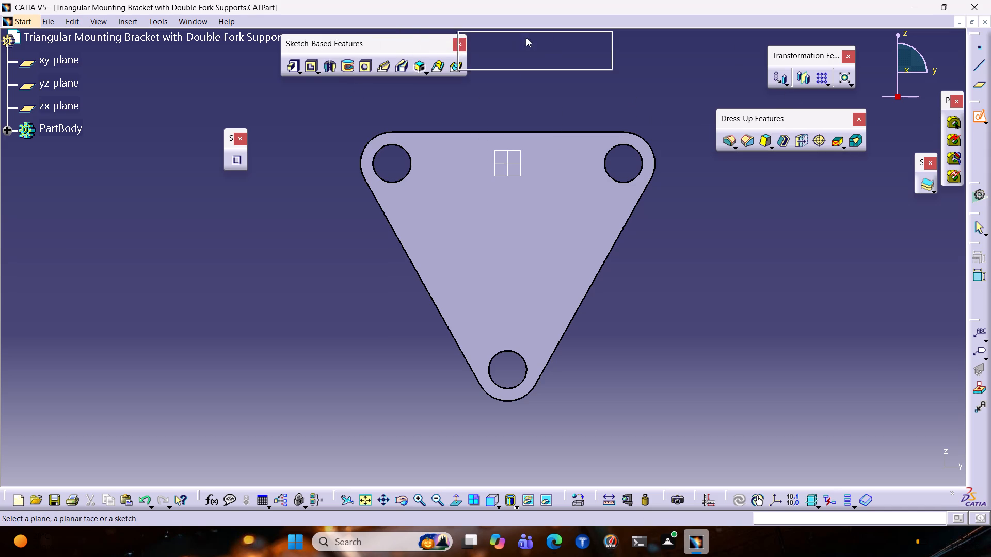
left_click_drag(526, 38, 532, 42)
left_click_drag(788, 56, 755, 58)
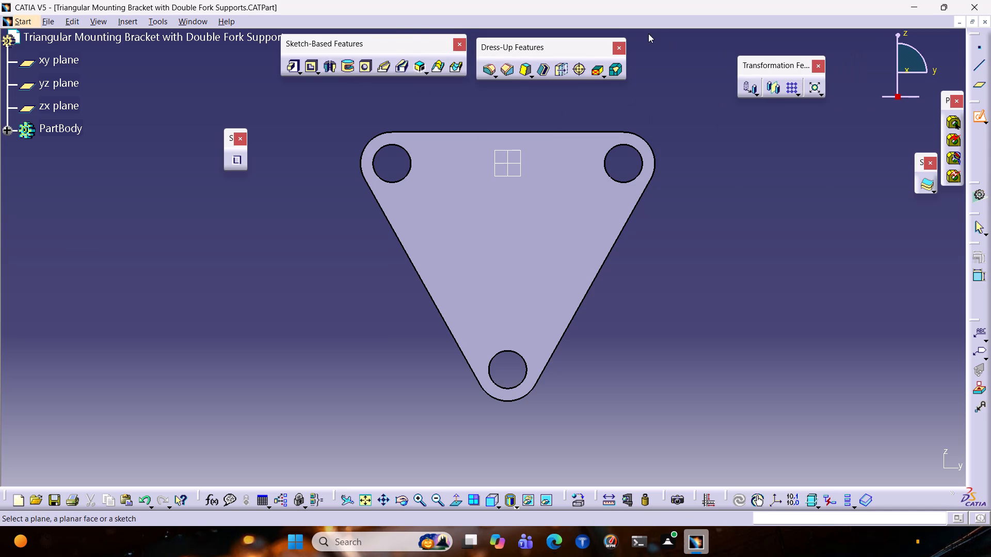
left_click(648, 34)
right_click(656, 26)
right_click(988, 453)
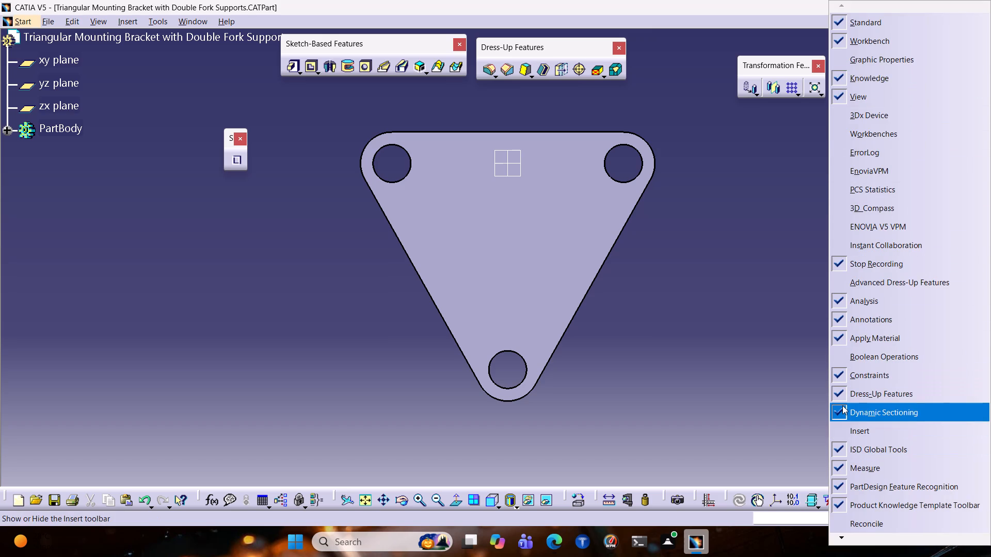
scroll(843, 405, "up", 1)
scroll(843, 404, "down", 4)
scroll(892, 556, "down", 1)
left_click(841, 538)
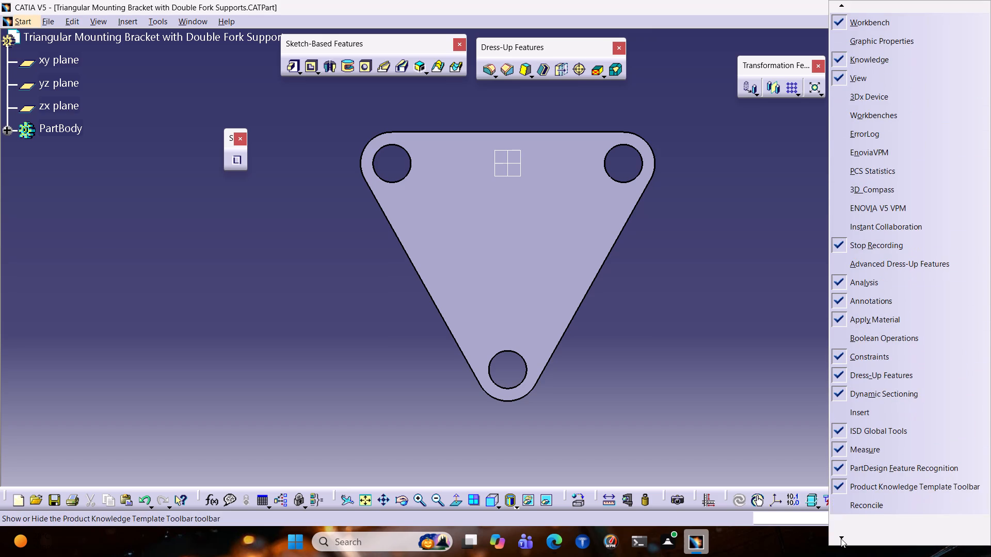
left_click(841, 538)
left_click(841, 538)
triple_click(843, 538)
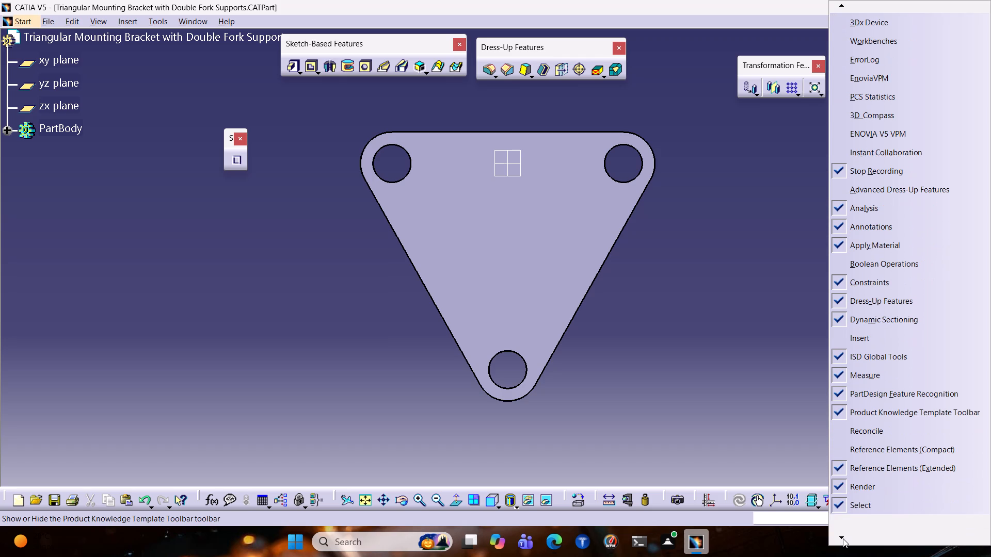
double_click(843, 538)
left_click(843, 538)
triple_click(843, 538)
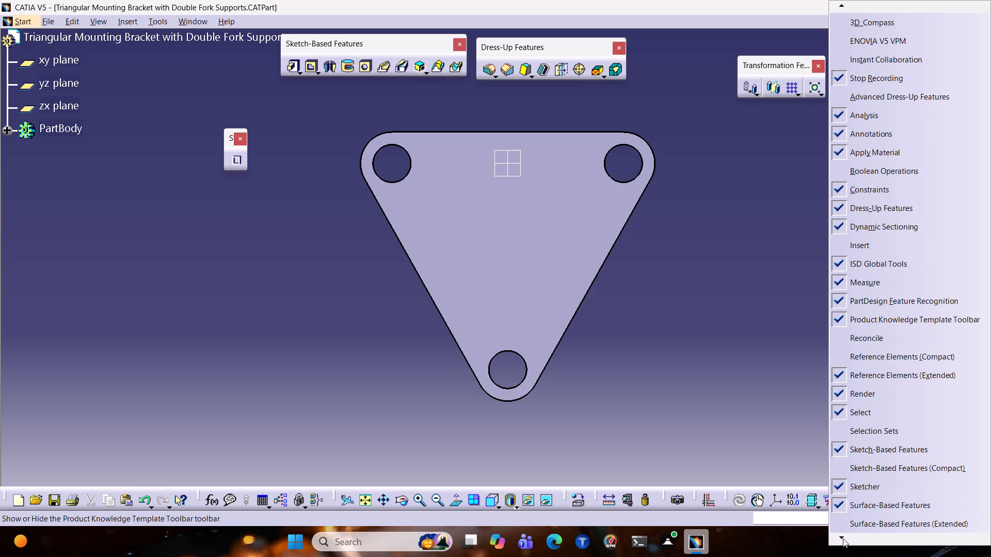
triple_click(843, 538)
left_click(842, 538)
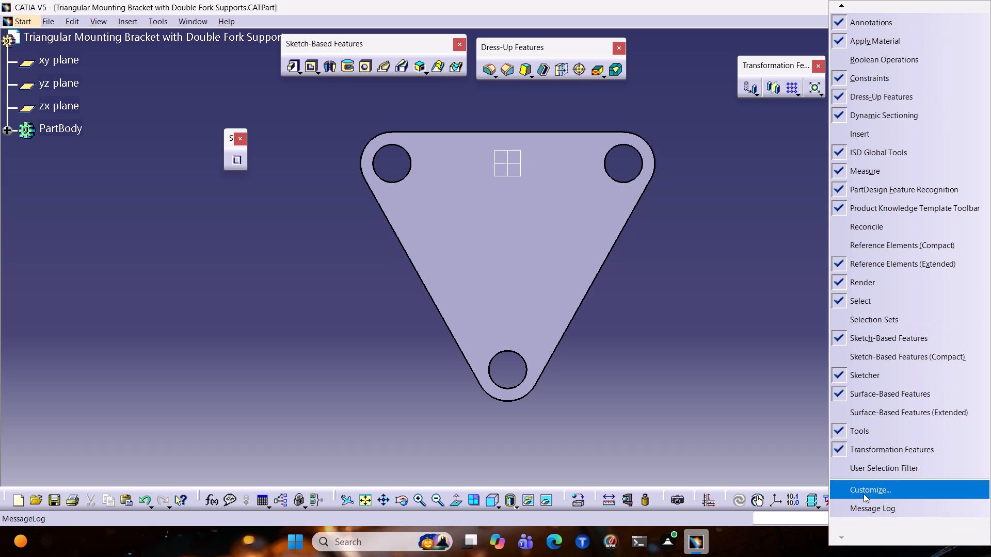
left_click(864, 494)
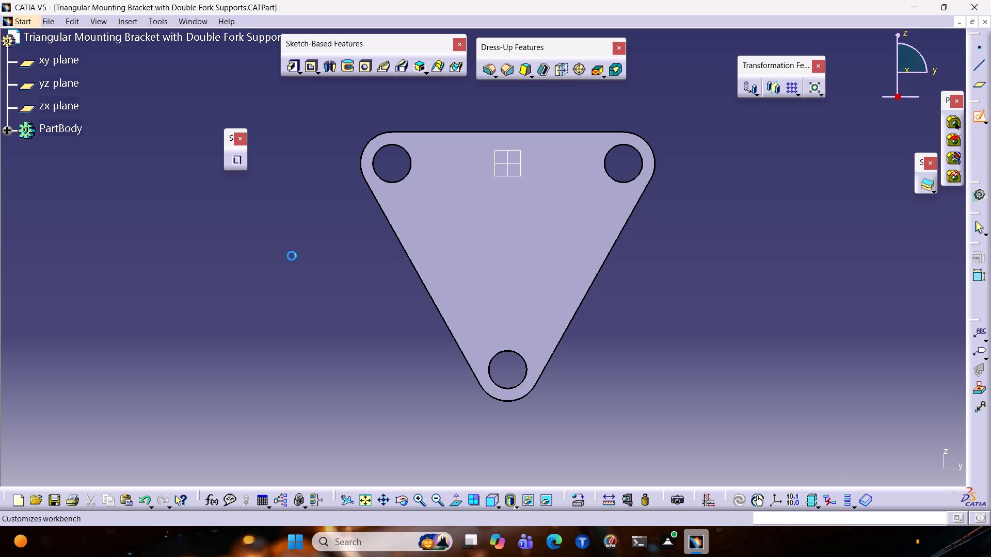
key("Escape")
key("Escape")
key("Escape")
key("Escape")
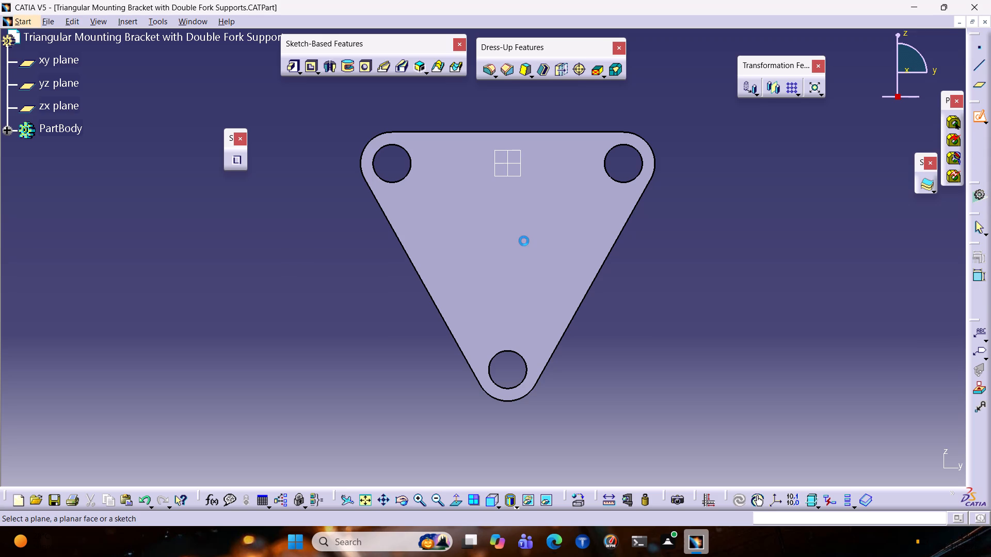
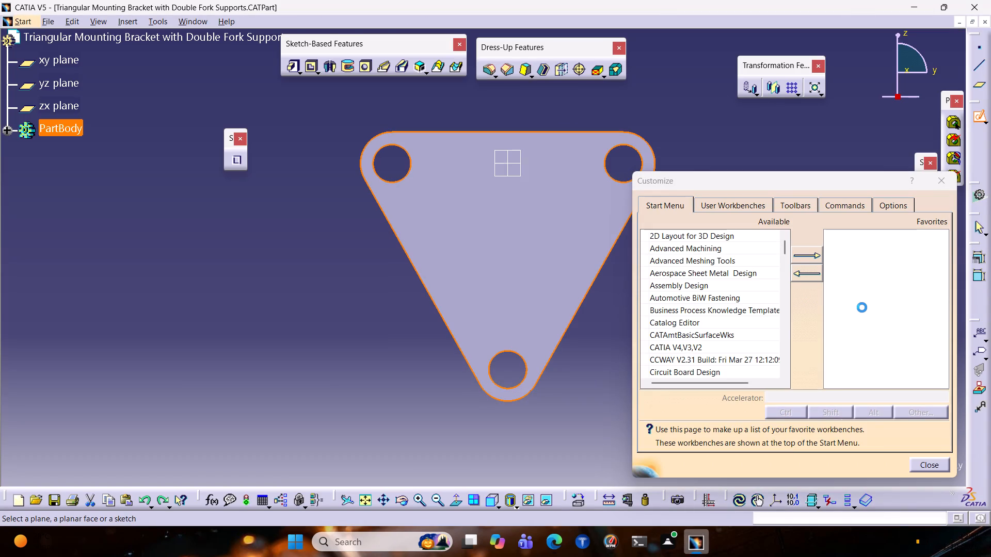
Sketch a tall rectangle about 11 mm wide and 92 mm high, crossing the plate's upper edge, and mirror it about the vertical axis.
left_click(949, 188)
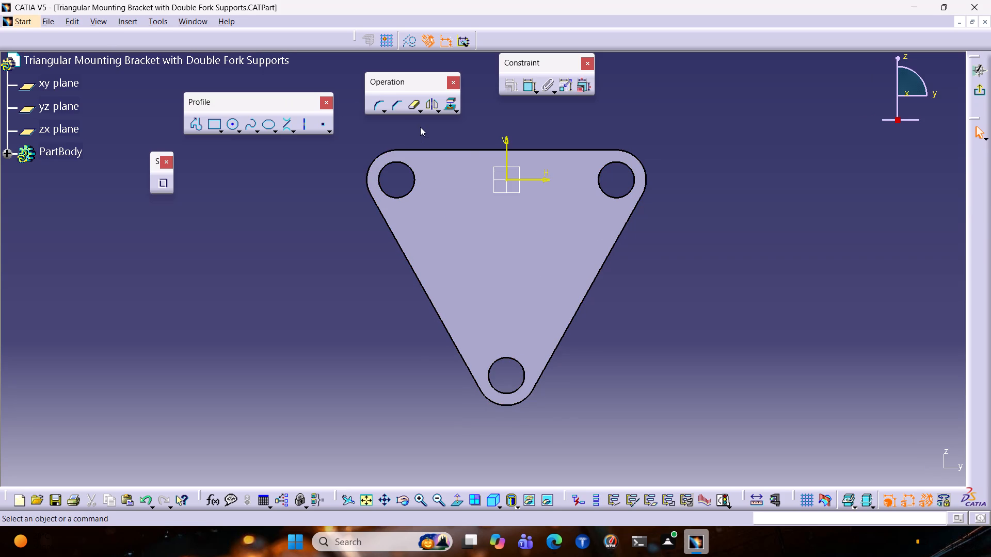
middle_click_drag(468, 143, 476, 215)
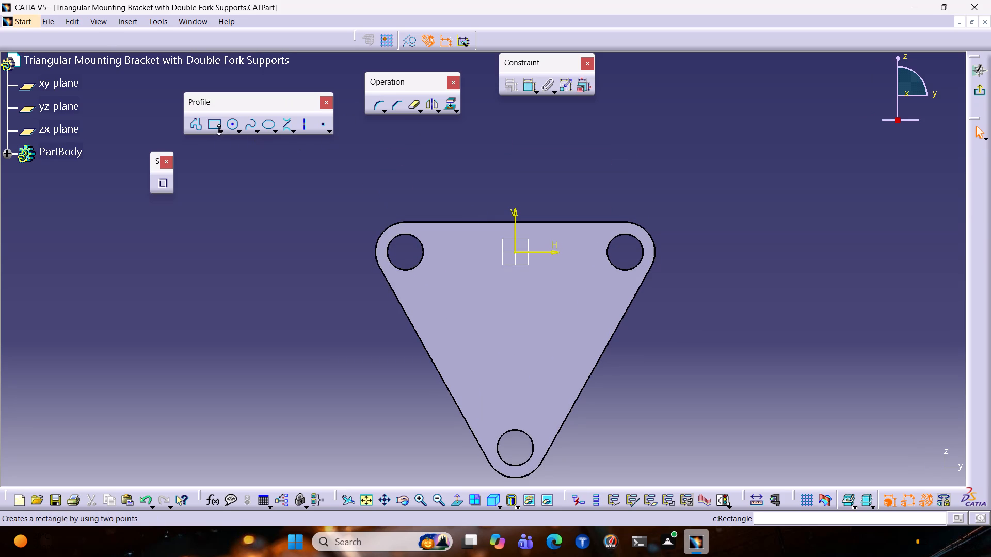
left_click(214, 126)
left_click(461, 162)
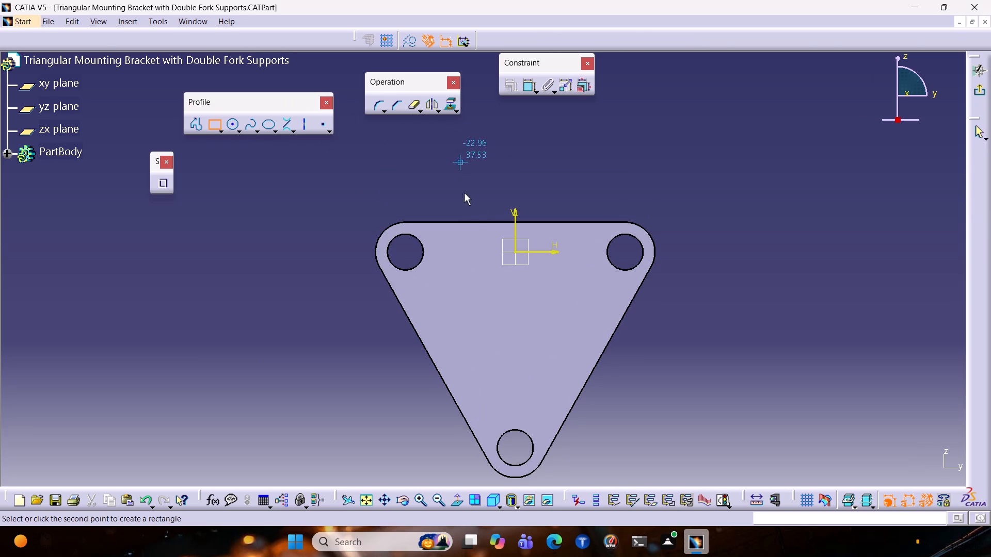
left_click(486, 382)
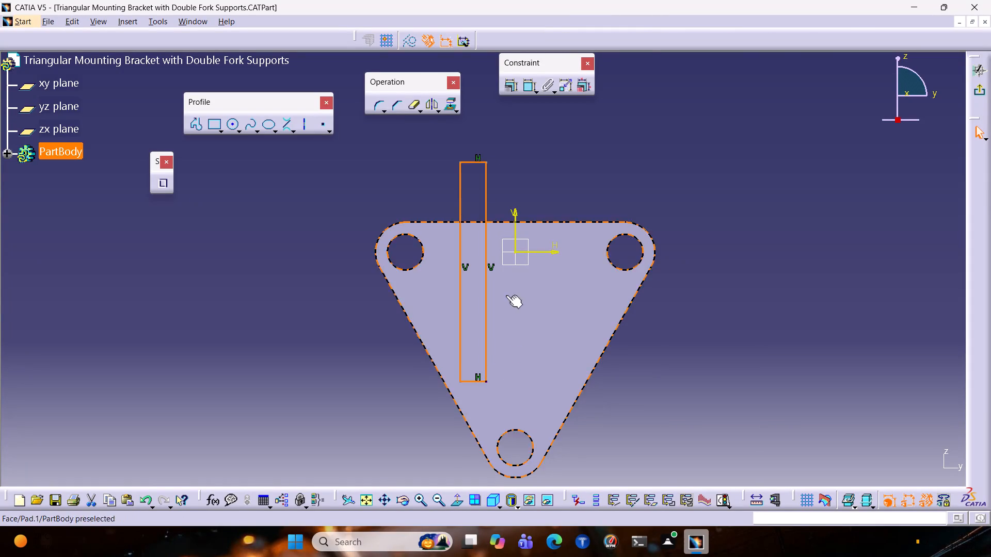
left_click(428, 104)
left_click(516, 227)
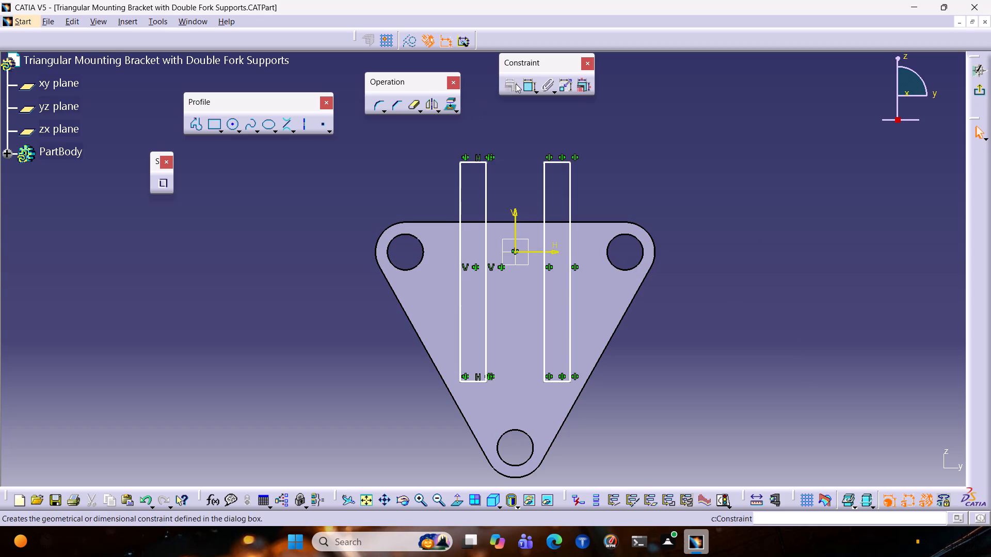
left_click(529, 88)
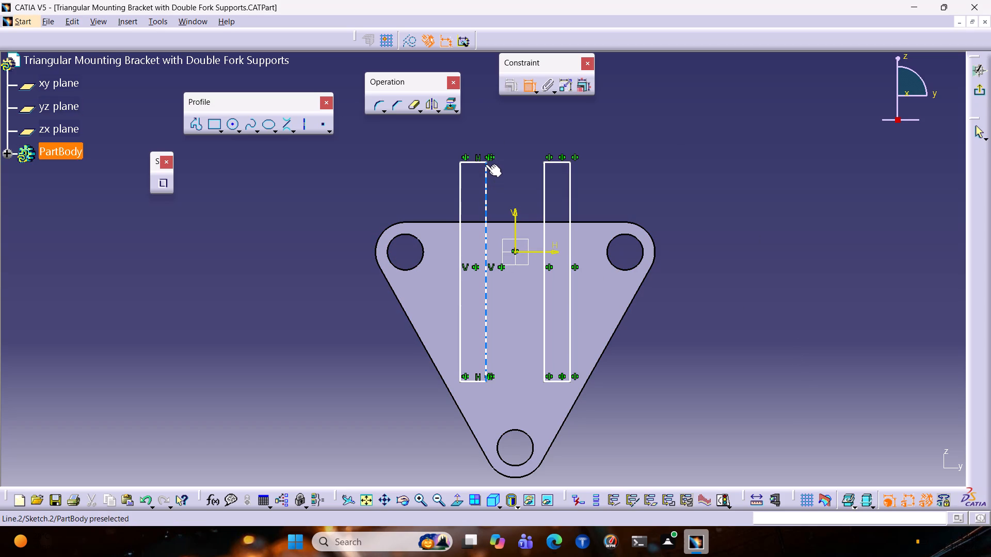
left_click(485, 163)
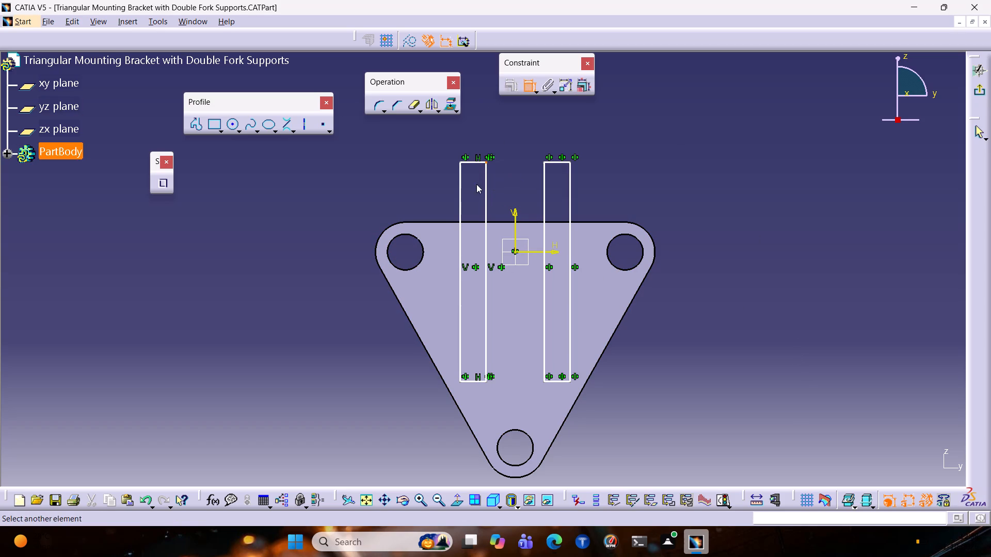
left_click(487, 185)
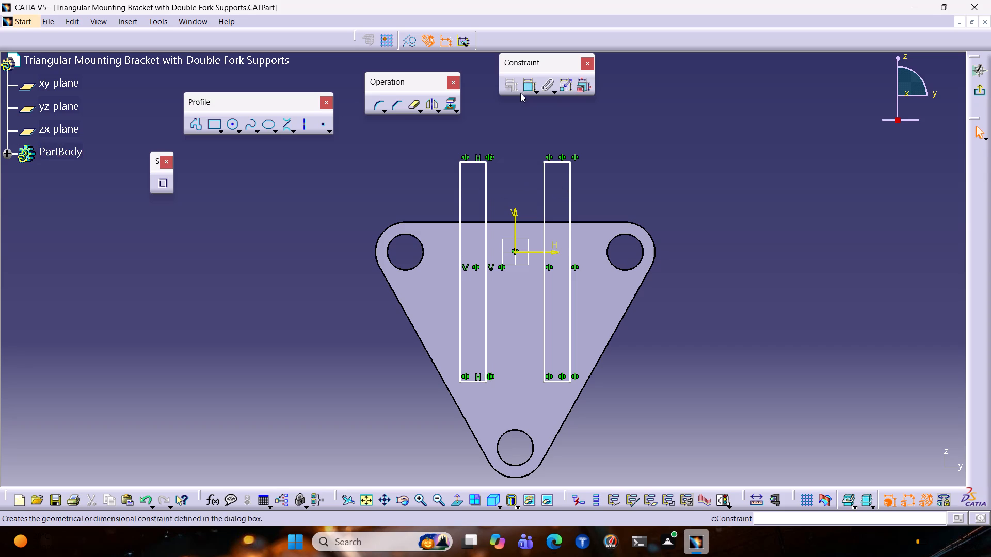
Constrain the distance between the facing inner edges of the two rectangles to 22 mm.
left_click(522, 89)
left_click(487, 189)
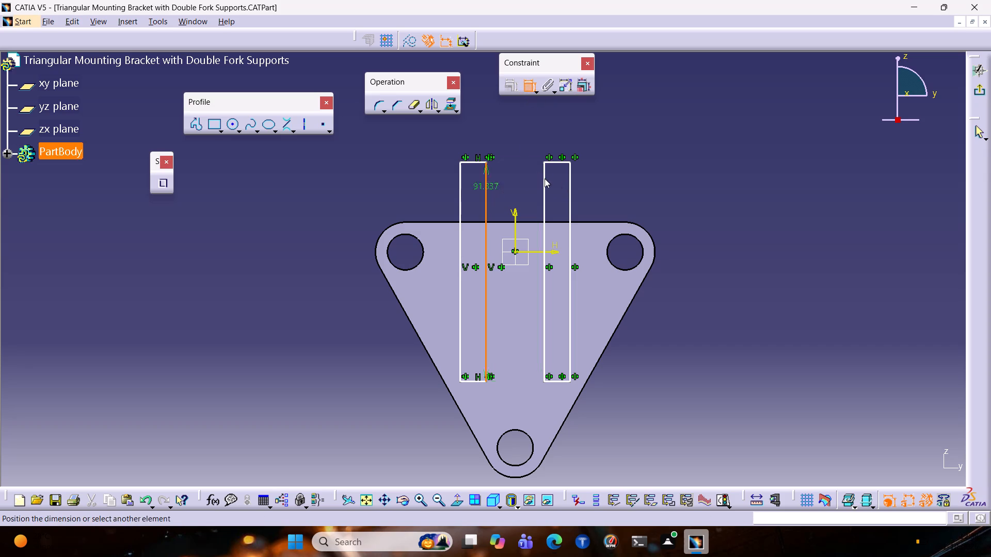
left_click(546, 178)
left_click(507, 127)
double_click(509, 127)
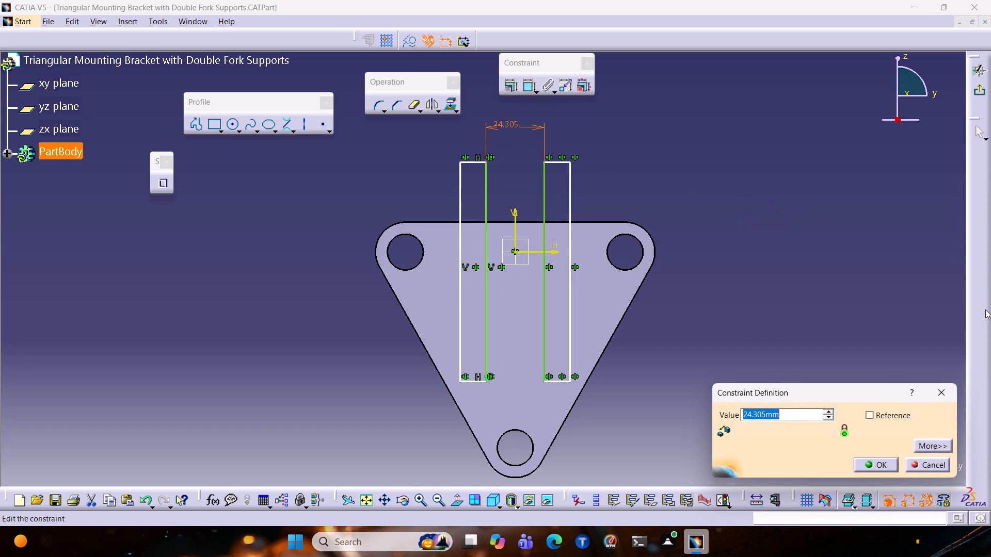
type("22")
key("Return")
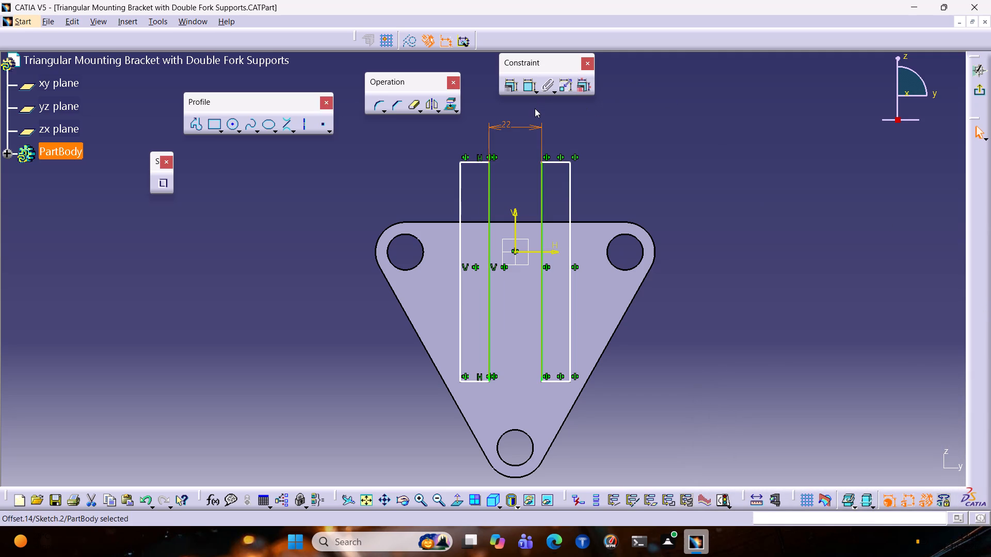
Constrain the overall distance between the outer vertical edges of the two rectangles to 46 mm.
left_click(523, 91)
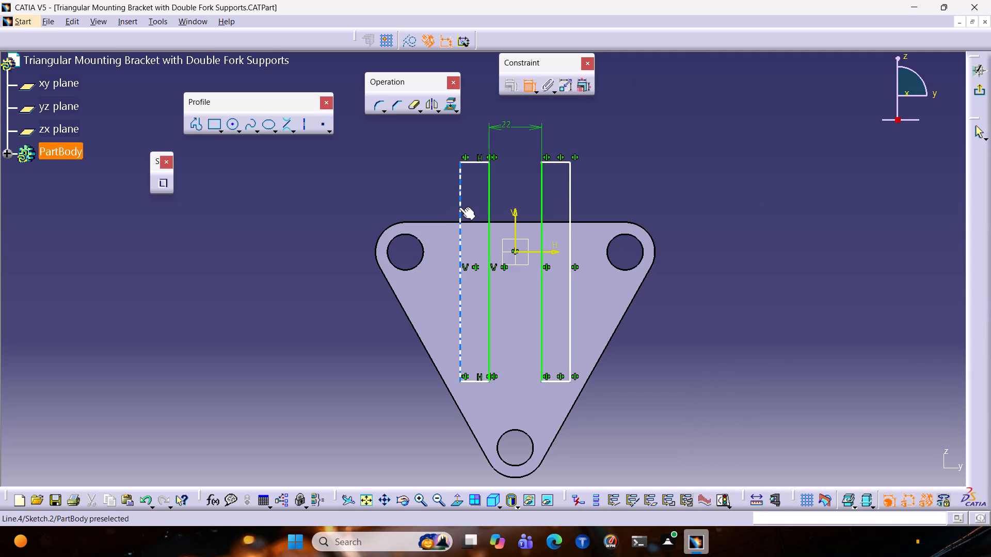
left_click(459, 207)
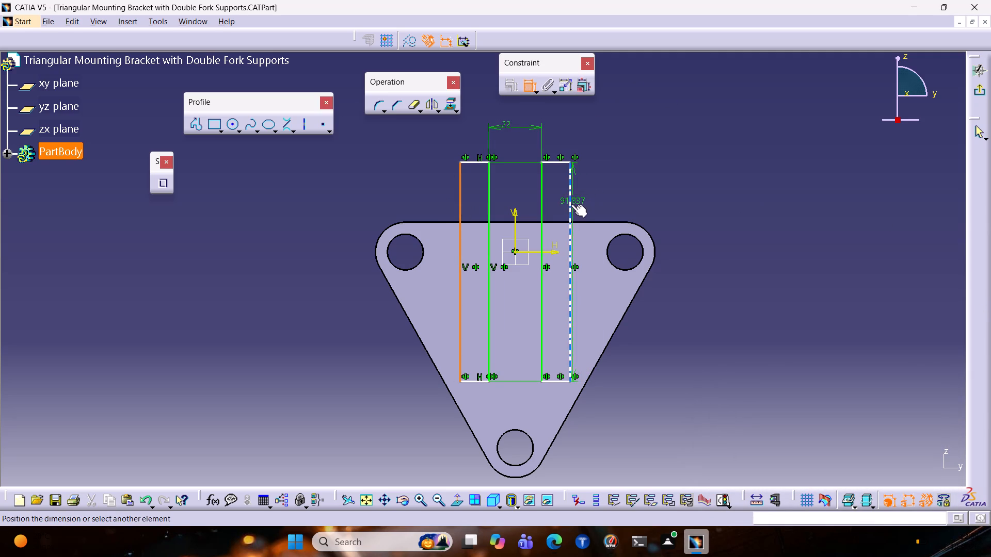
left_click(570, 204)
left_click(521, 116)
double_click(521, 115)
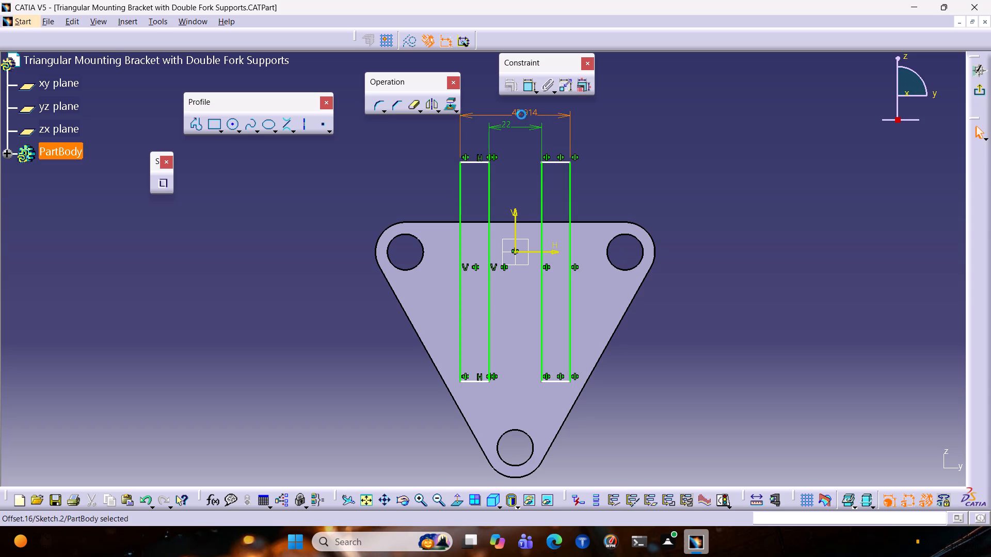
double_click(514, 113)
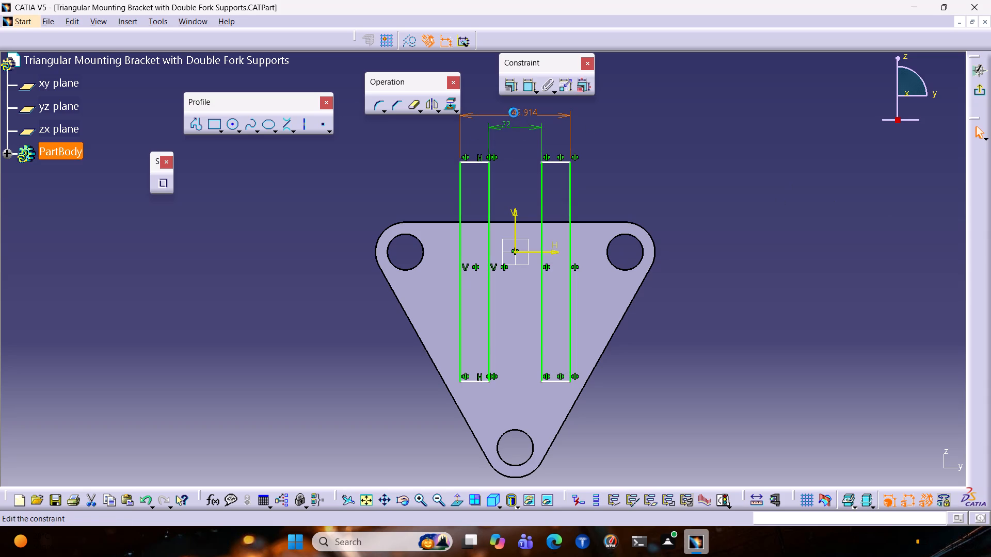
type("46")
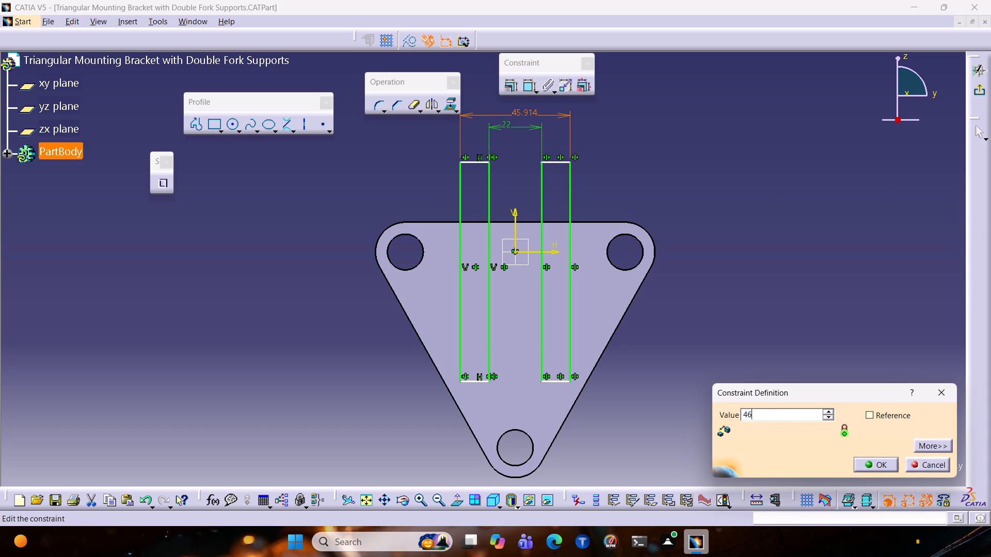
key("Return")
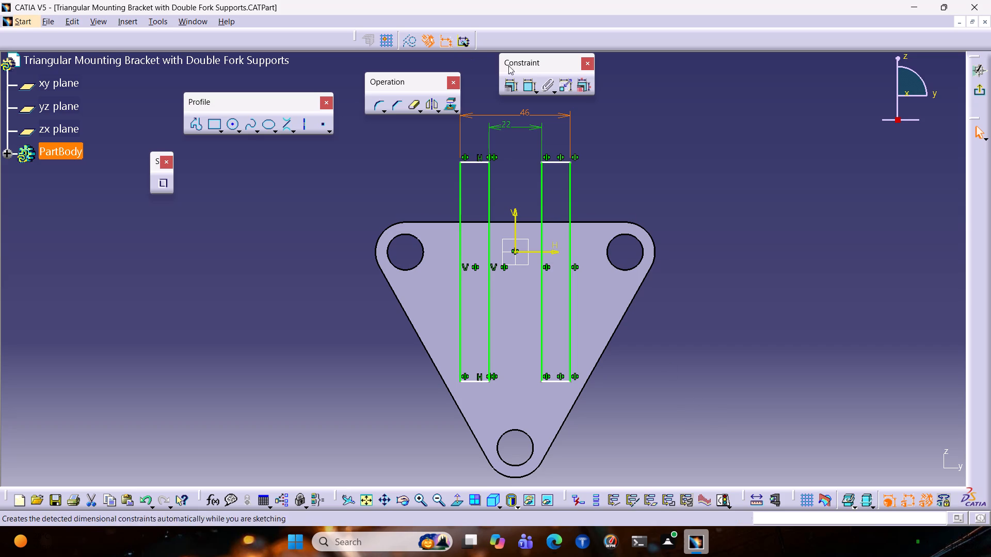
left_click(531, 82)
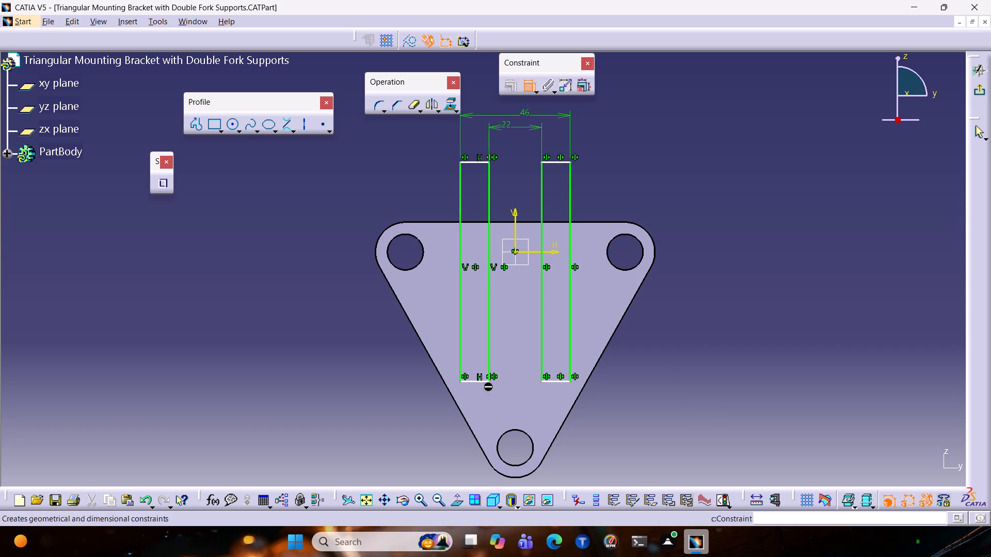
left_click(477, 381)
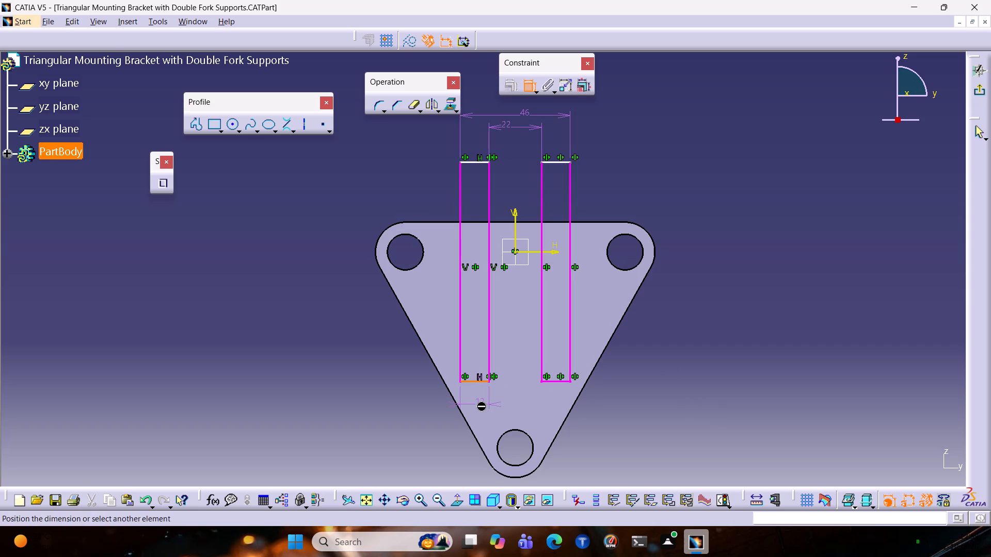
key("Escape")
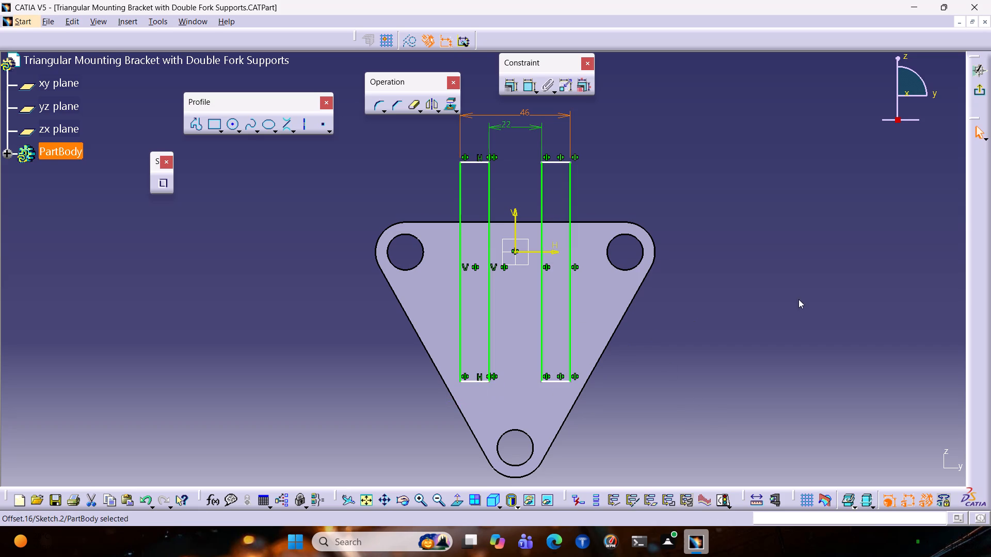
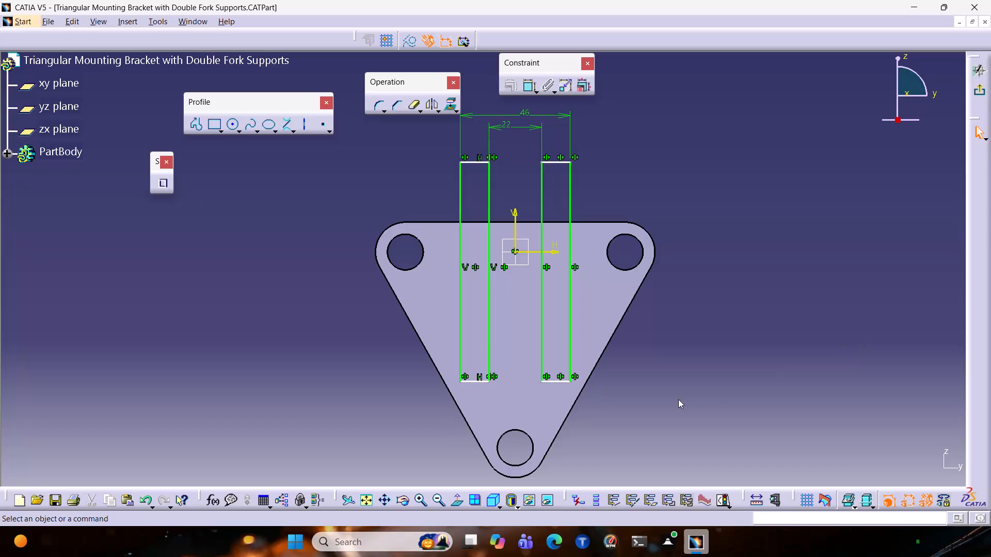
Constrain the distance from the plate's straight upper edge to the lower edge of the rectangle to 70 mm.
middle_click_drag(678, 398, 525, 418, "ctrl")
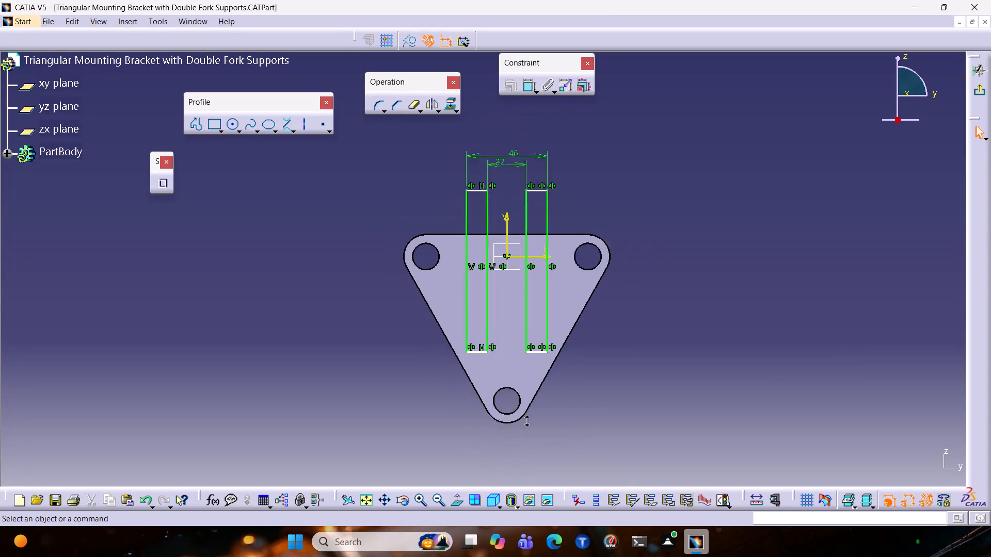
middle_click_drag(525, 418, 569, 401, "ctrl")
middle_click_drag(649, 421, 354, 392)
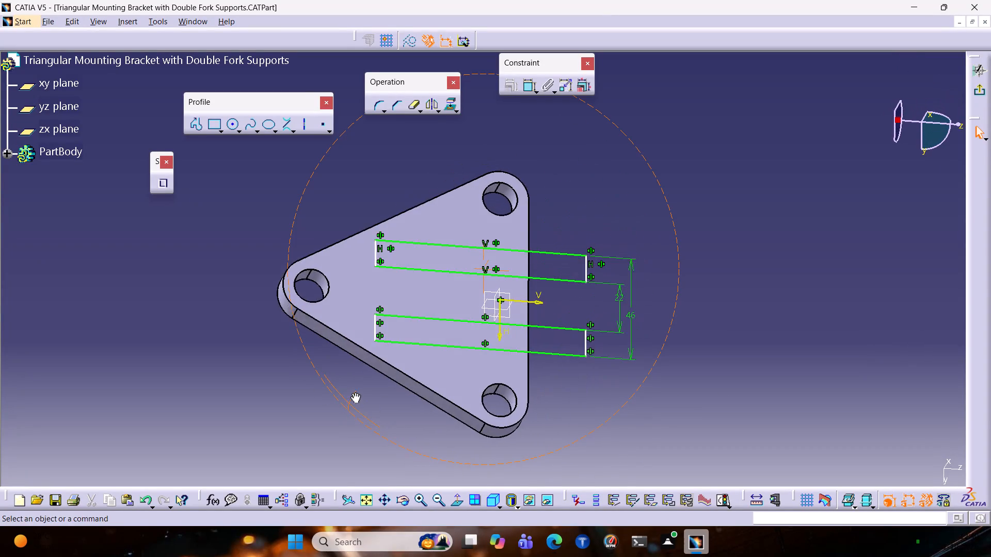
middle_click_drag(354, 392, 659, 434)
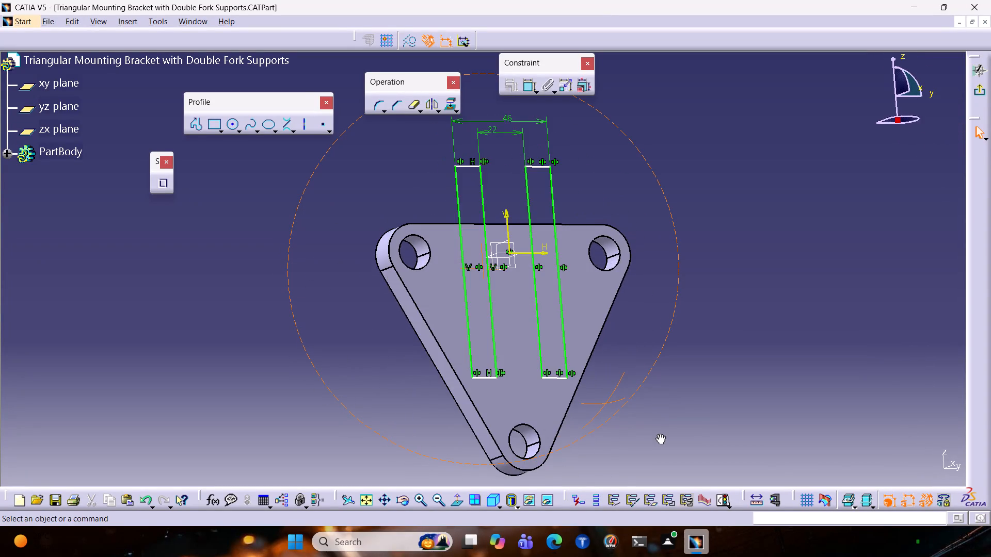
middle_click_drag(659, 434, 619, 414)
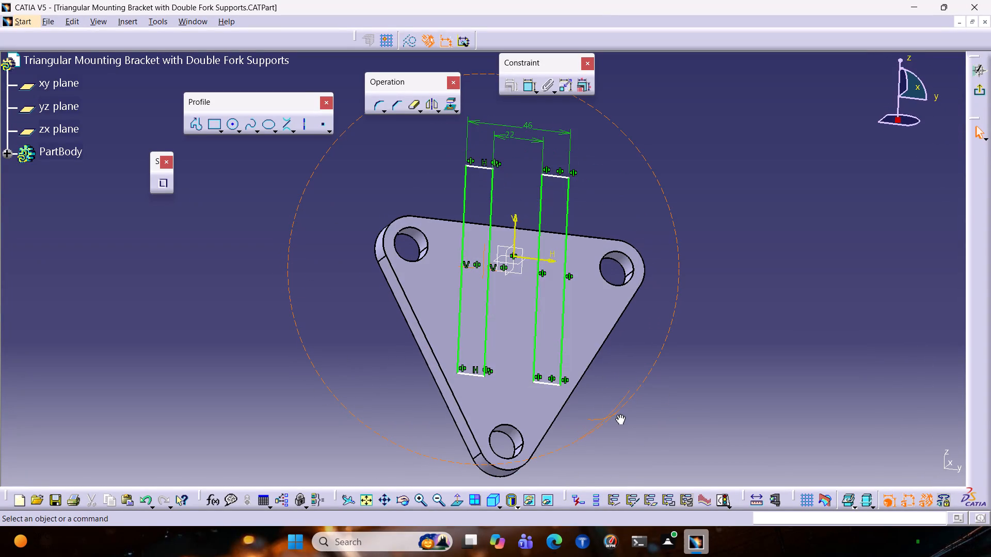
middle_click_drag(619, 414, 622, 424)
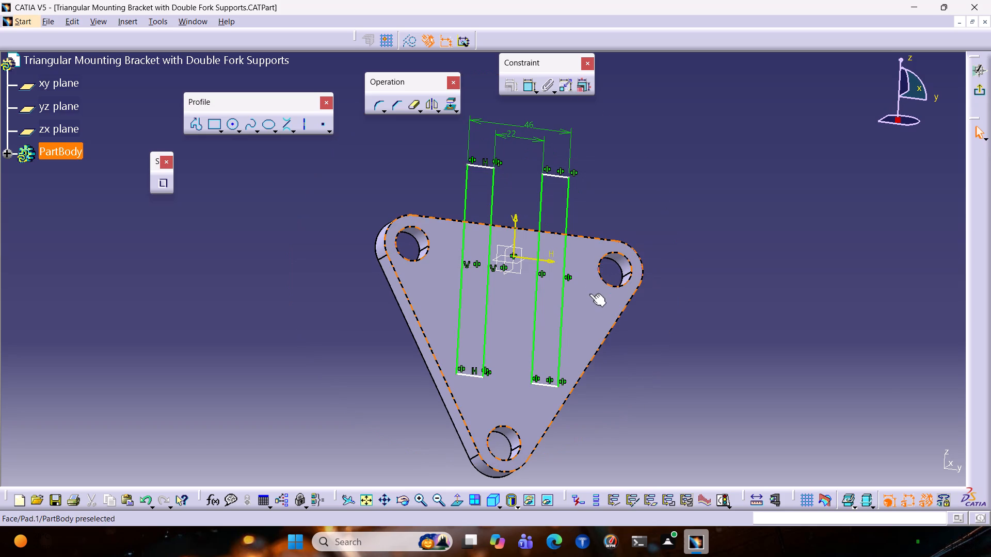
left_click(453, 501)
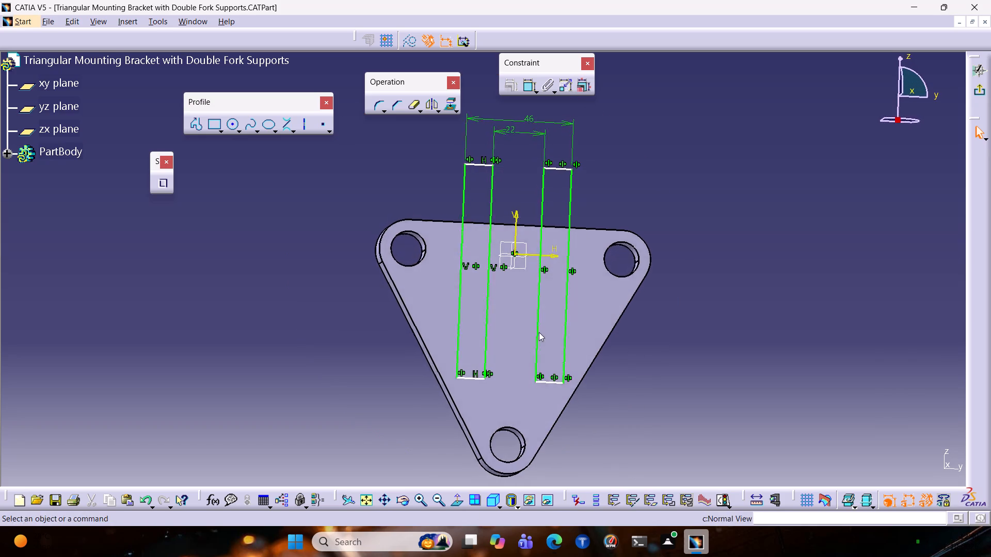
left_click(525, 92)
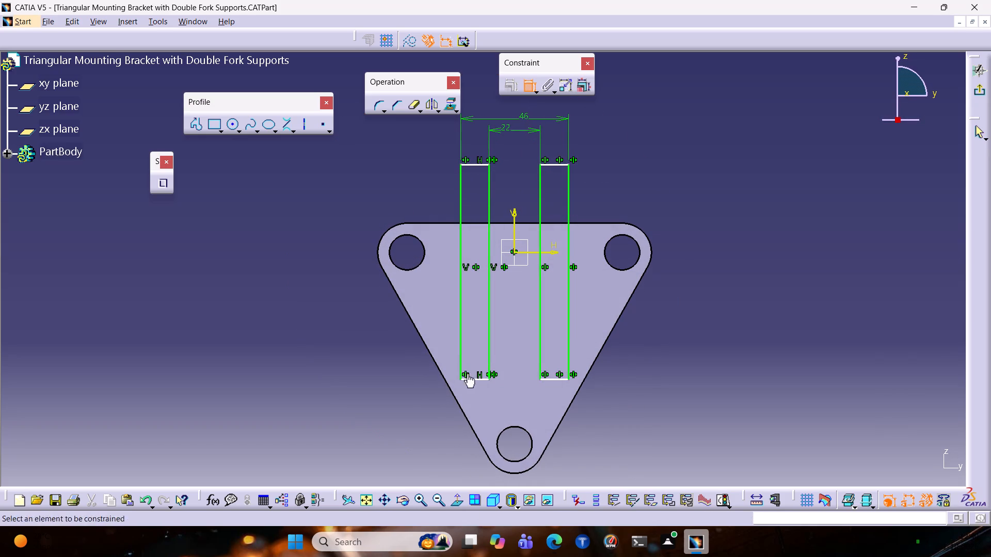
left_click(475, 380)
left_click(479, 223)
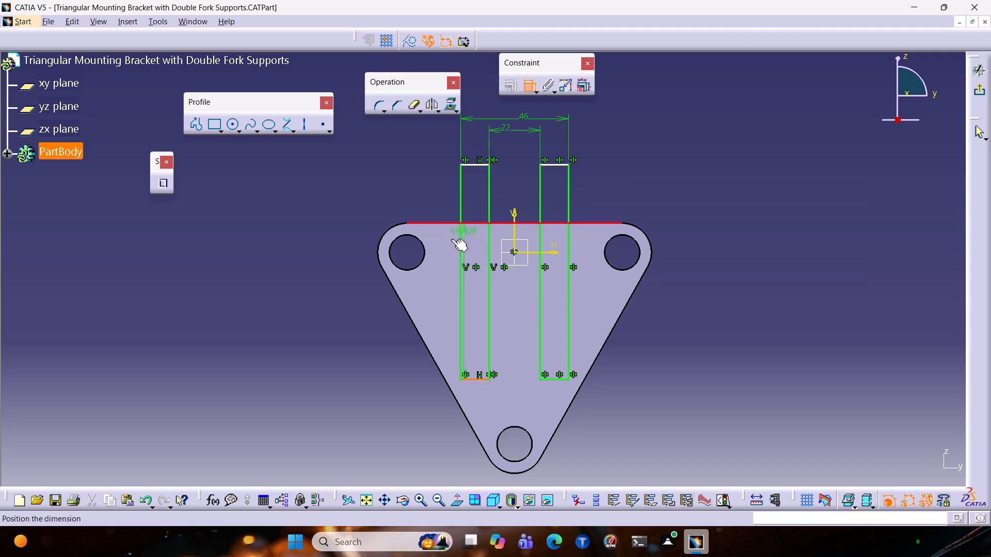
left_click(445, 202)
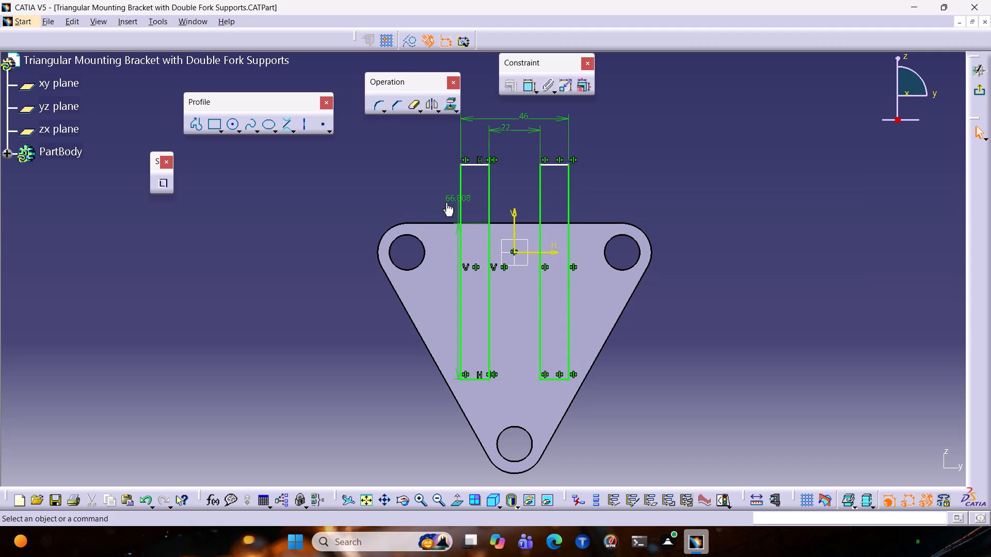
double_click(453, 195)
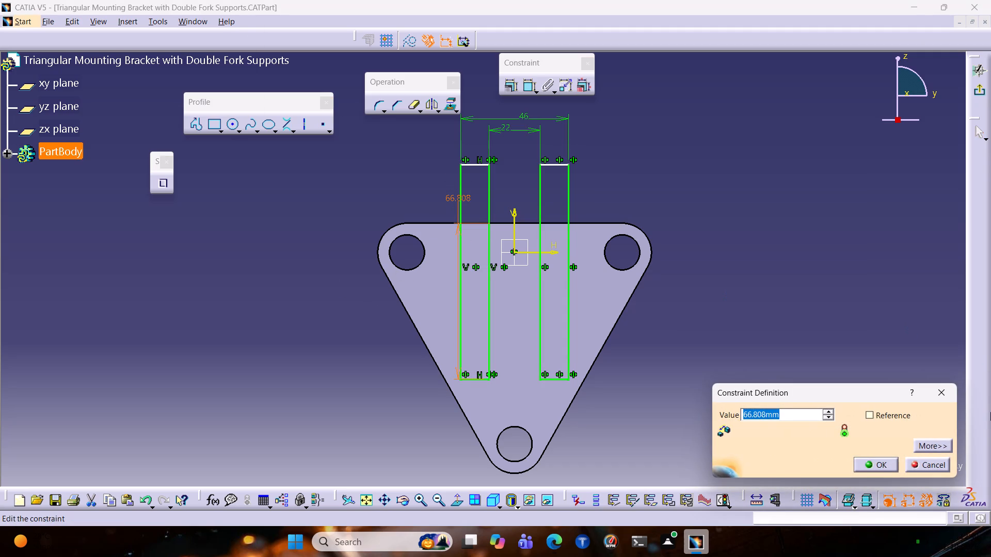
type("70")
key("Return")
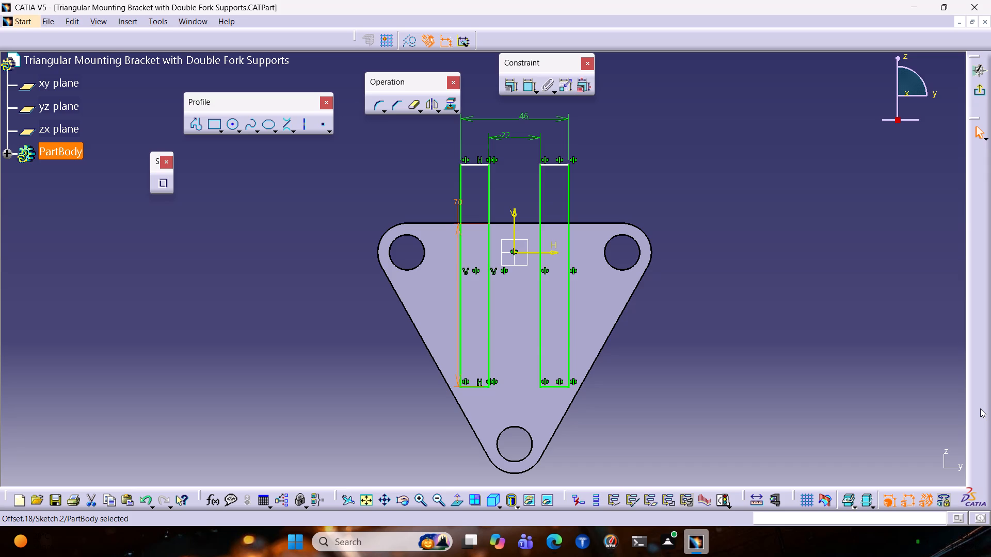
Exit the sketch and preview a Pad of the two rectangles with mirrored extent and a length of 12/2 mm.
left_click(987, 88)
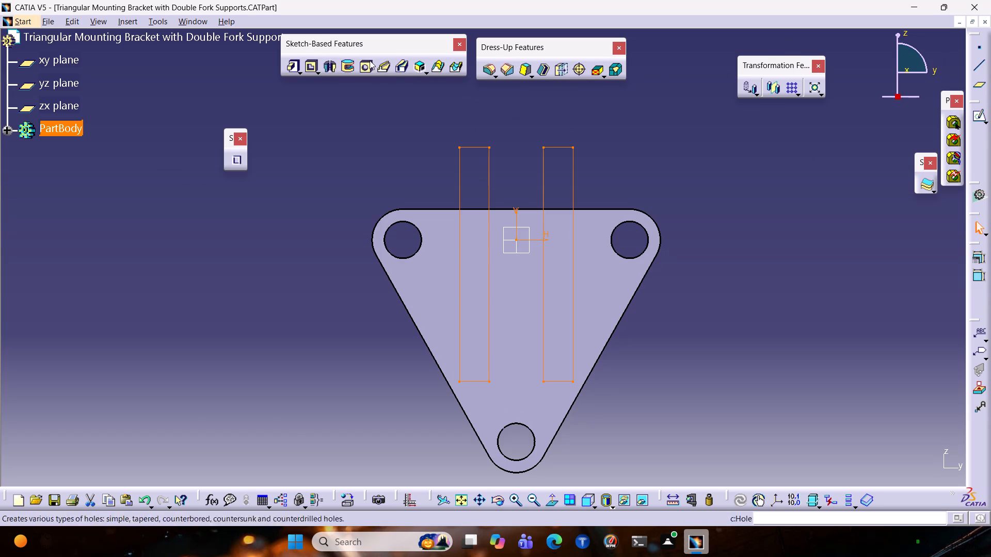
left_click(288, 65)
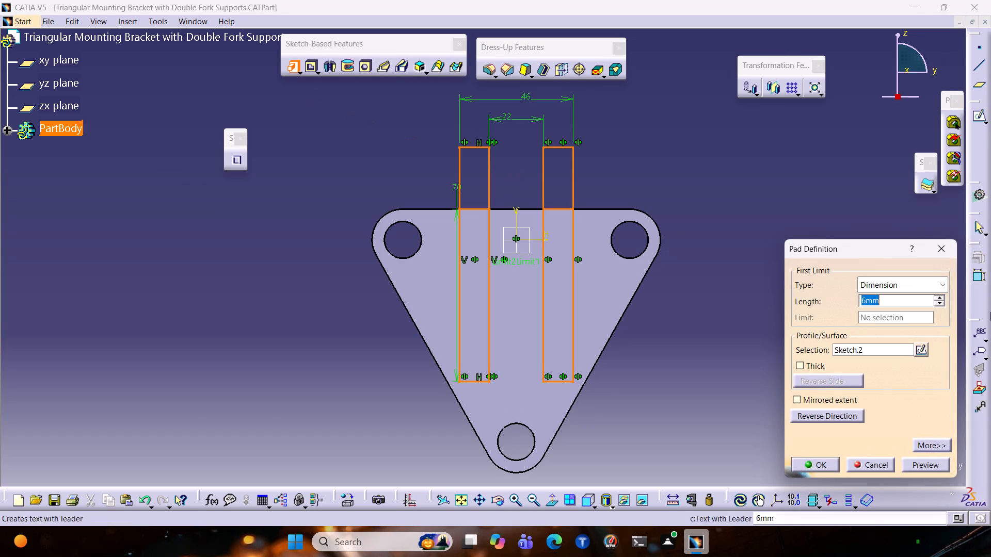
left_click(844, 407)
left_click(845, 403)
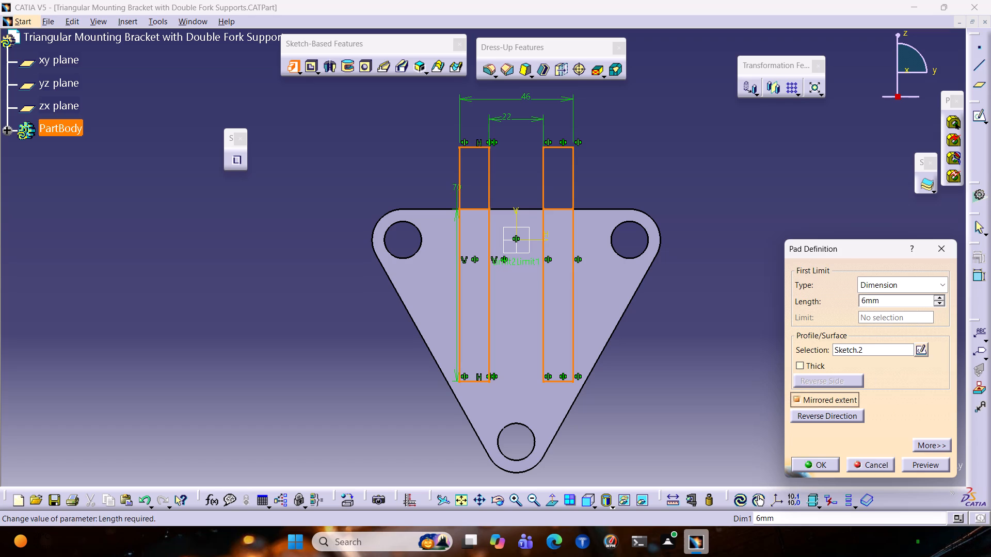
left_click_drag(887, 299, 822, 308)
type("12/2")
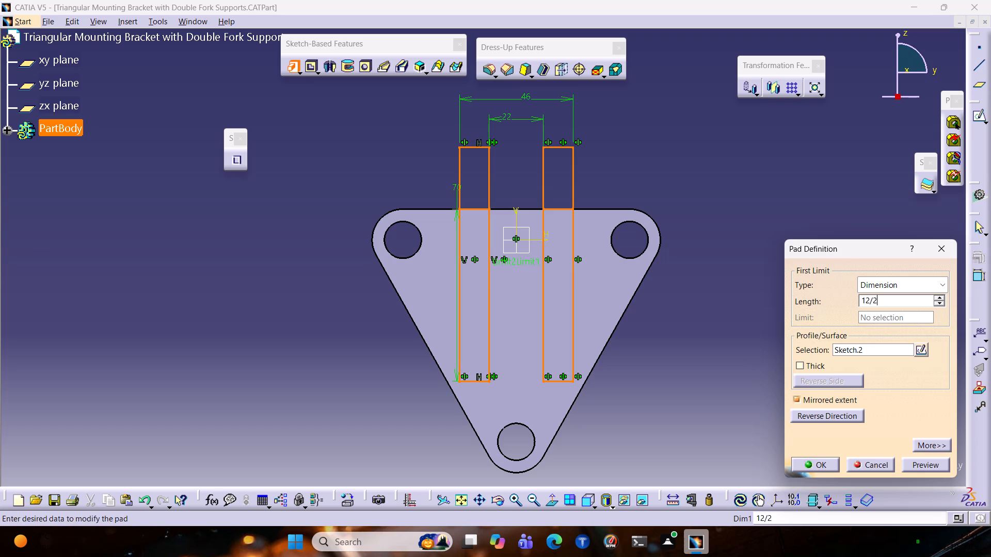
left_click(922, 468)
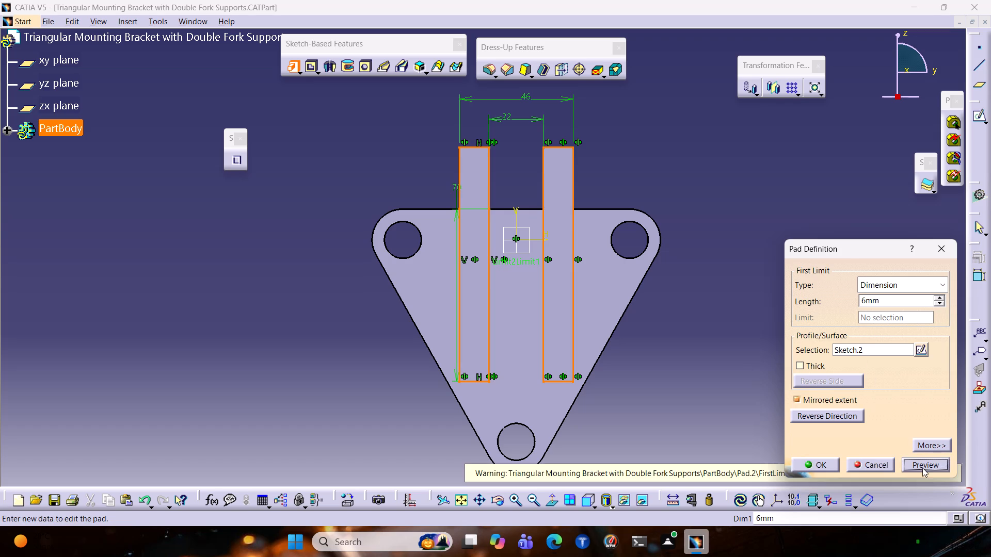
middle_click_drag(718, 431, 517, 392)
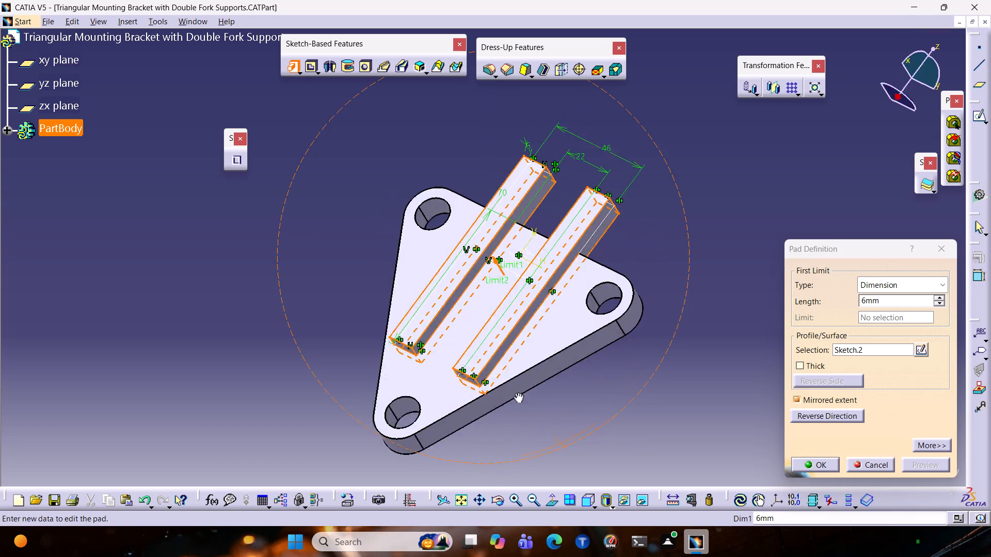
middle_click_drag(517, 392, 482, 336)
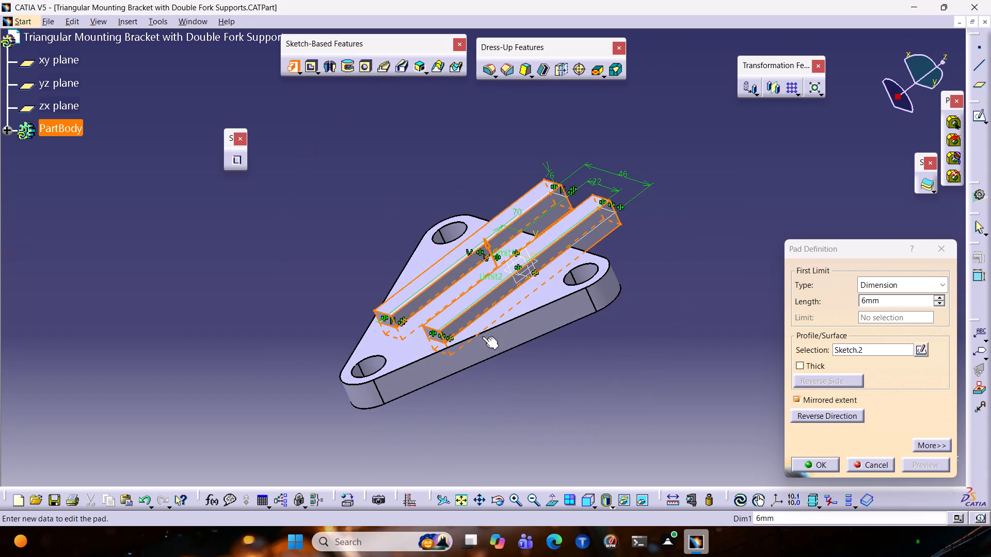
middle_click_drag(709, 322, 582, 371)
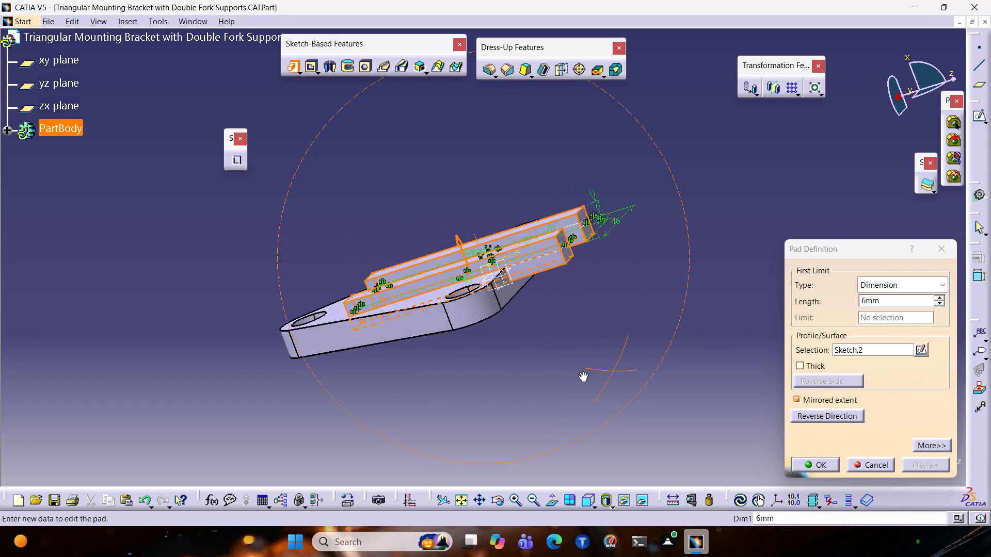
middle_click_drag(582, 371, 589, 373)
Set the pad length to 12 mm without mirrored extent and create the two fork support bars.
left_click_drag(878, 299, 863, 301)
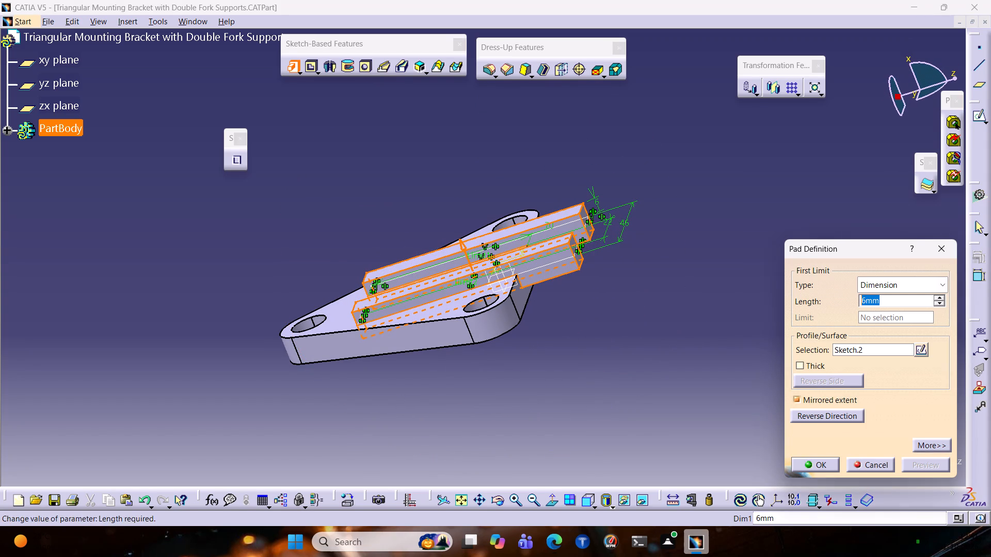
left_click_drag(863, 301, 854, 304)
type("12")
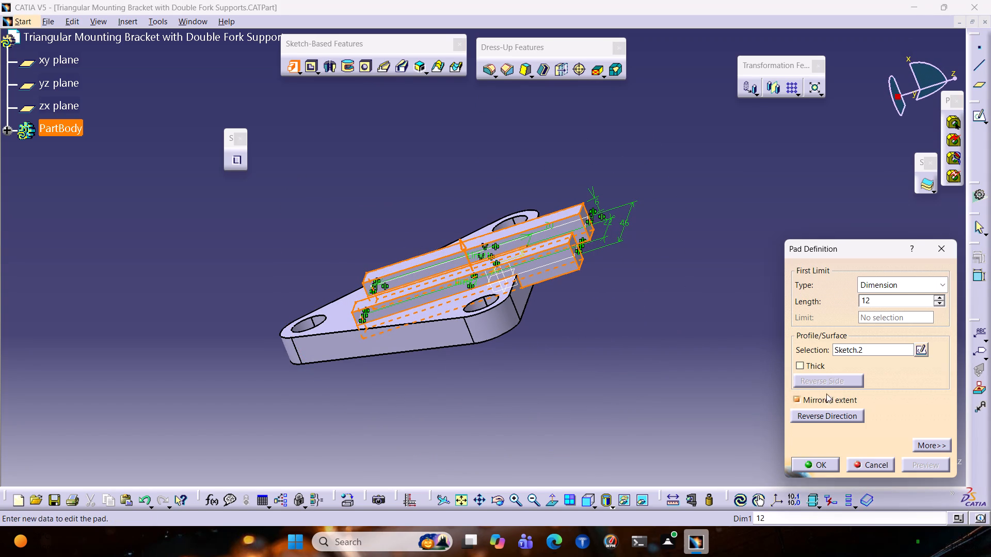
left_click(824, 398)
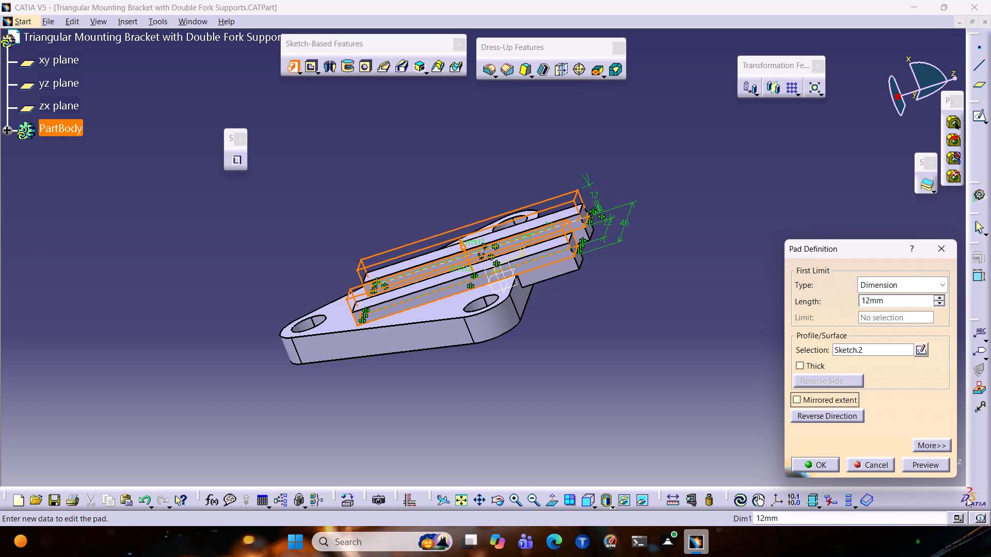
left_click(931, 468)
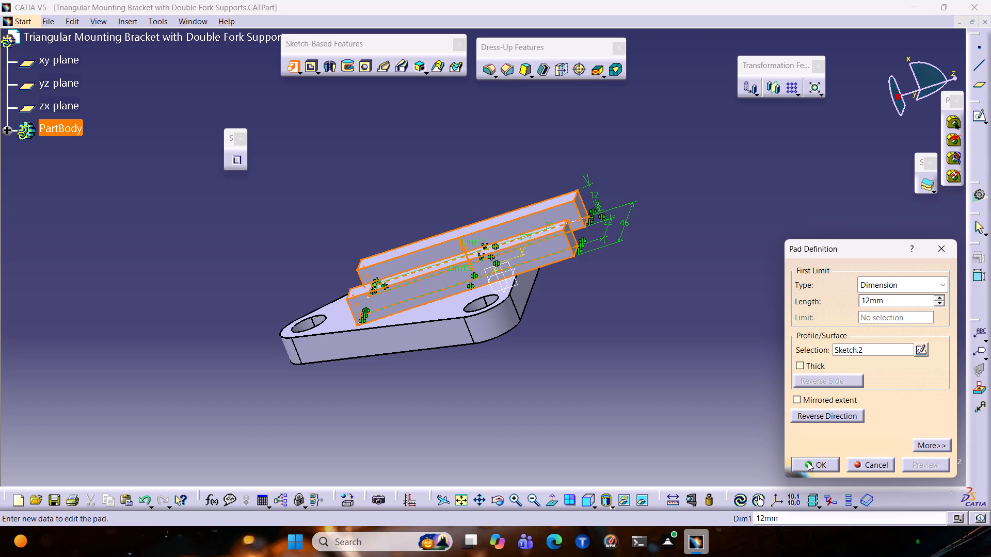
left_click(808, 462)
left_click(629, 341)
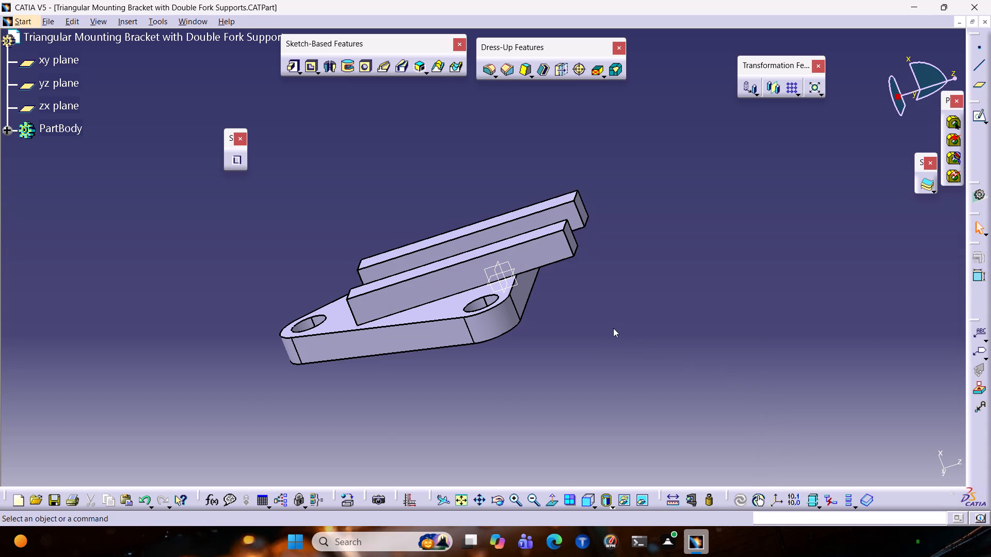
Examine the plate and the two padded support bars from the front, back and sides.
middle_click_drag(613, 328, 297, 234)
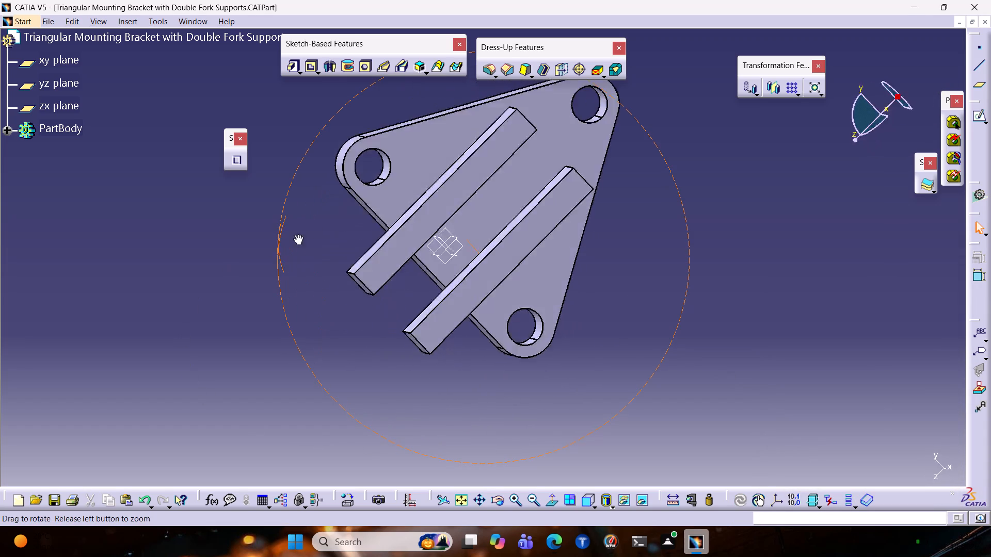
middle_click_drag(297, 234, 491, 395)
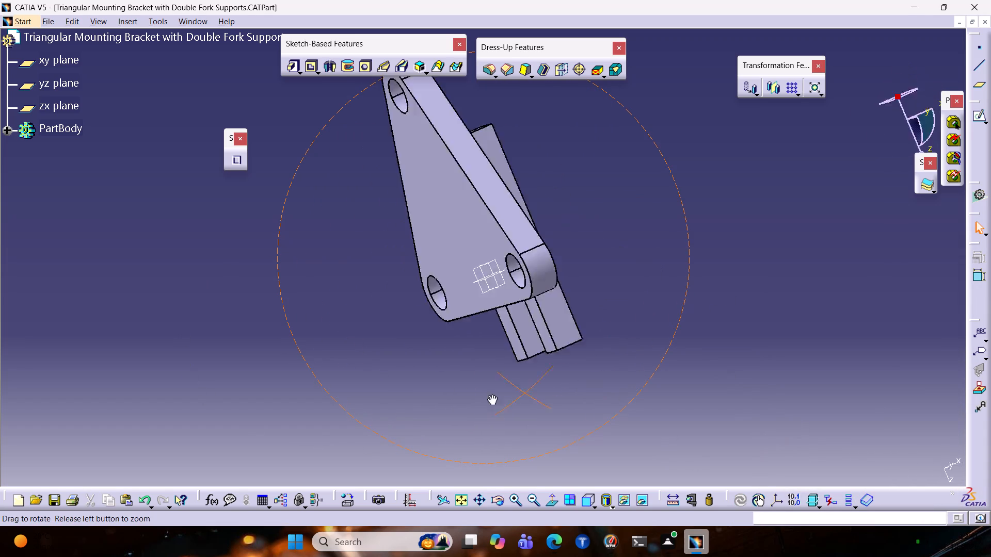
middle_click_drag(491, 395, 604, 284)
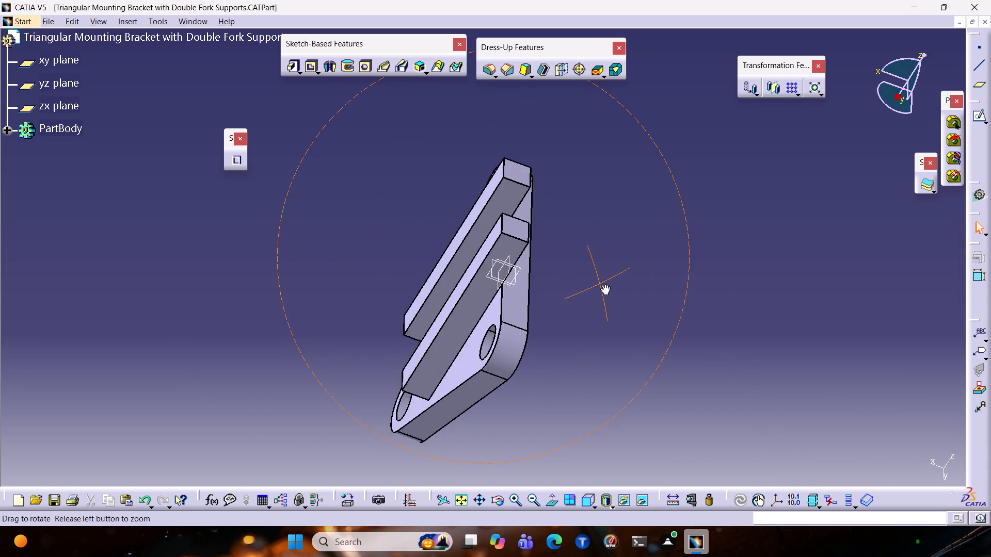
middle_click_drag(604, 284, 604, 294)
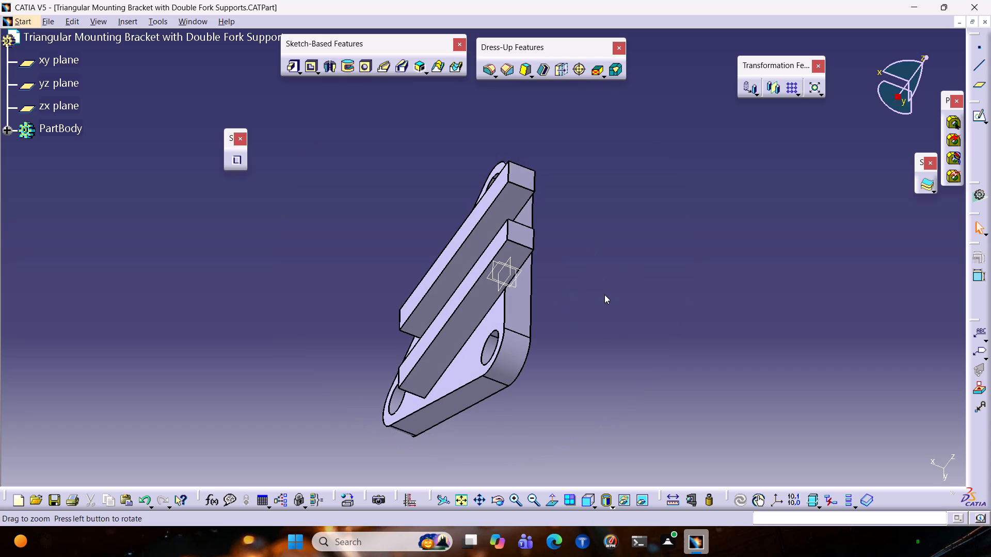
scroll(604, 295, "down", 1)
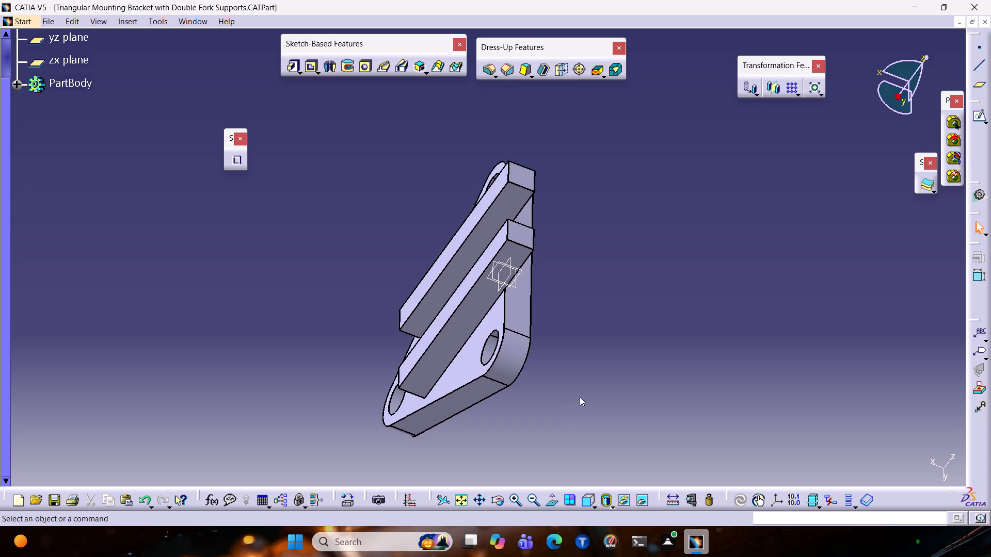
middle_click_drag(664, 349, 247, 398)
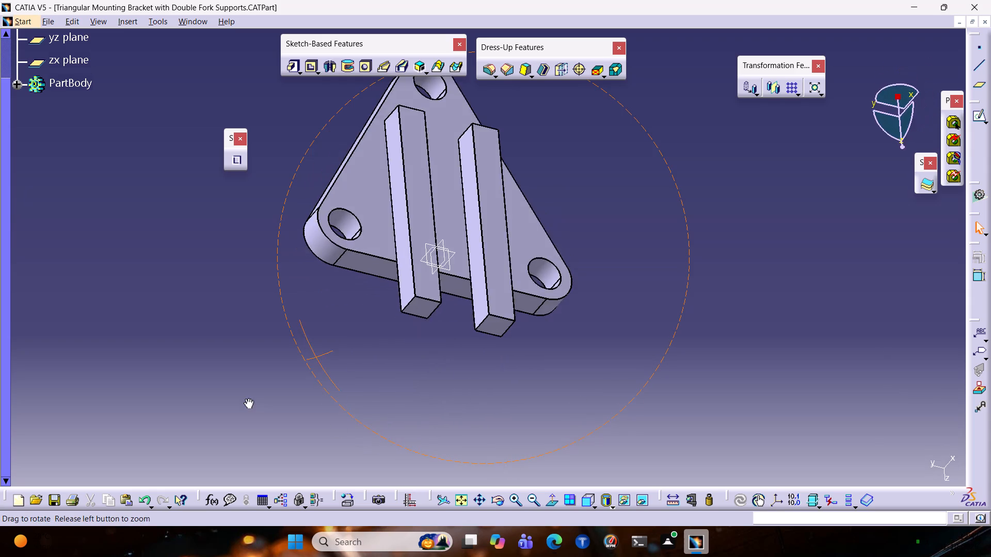
middle_click_drag(247, 398, 342, 456)
middle_click_drag(600, 250, 590, 289)
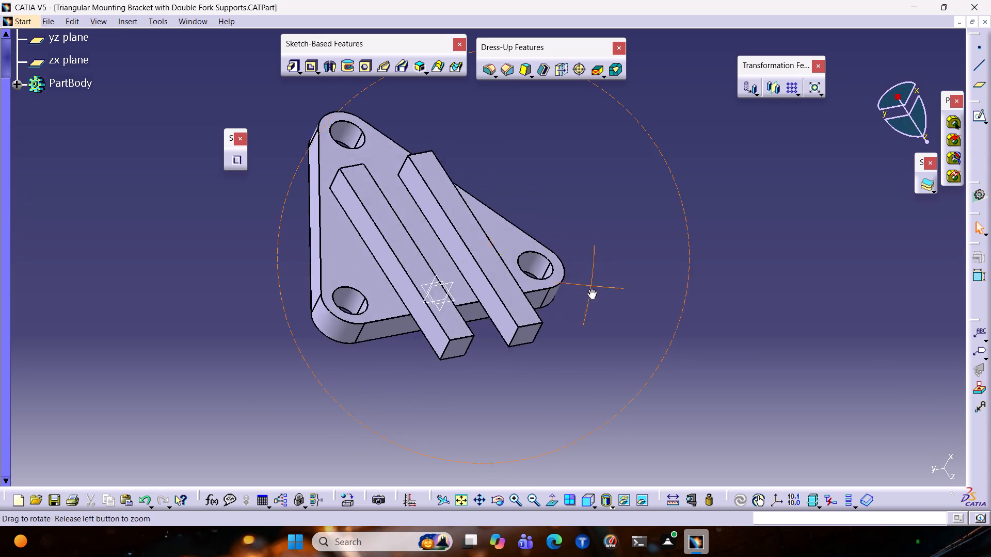
middle_click_drag(590, 289, 581, 325)
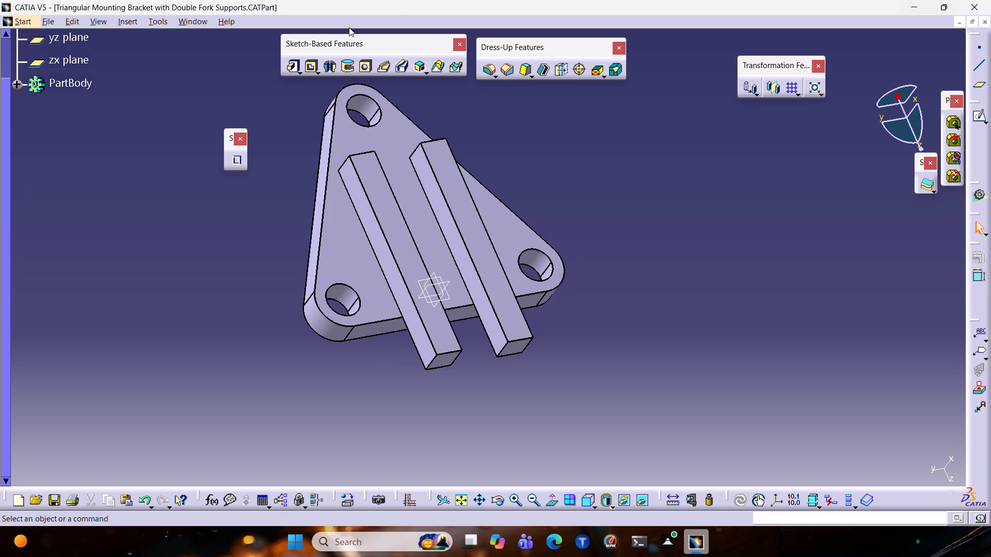
Open the existing part fig 61 from the Documents folder as a reference.
left_click(54, 24)
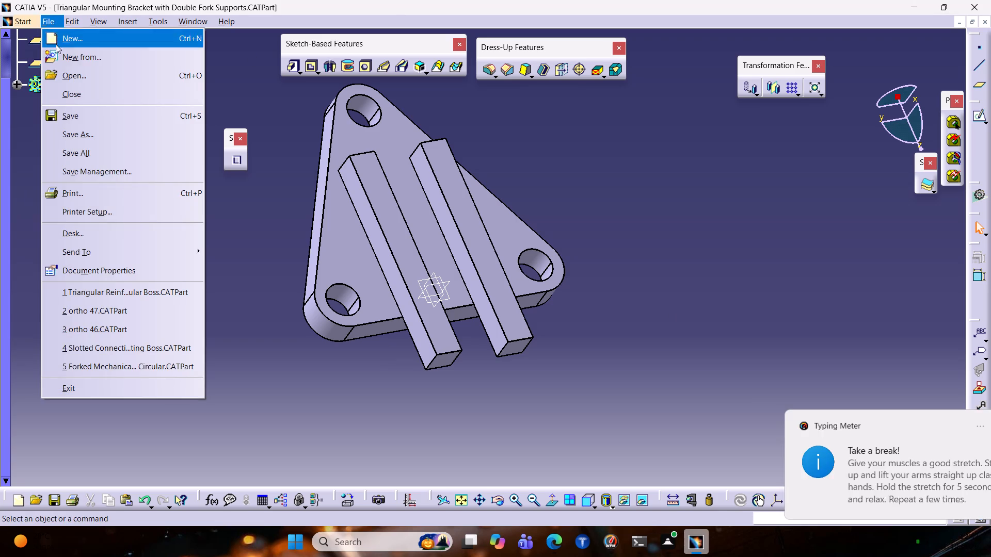
left_click(62, 74)
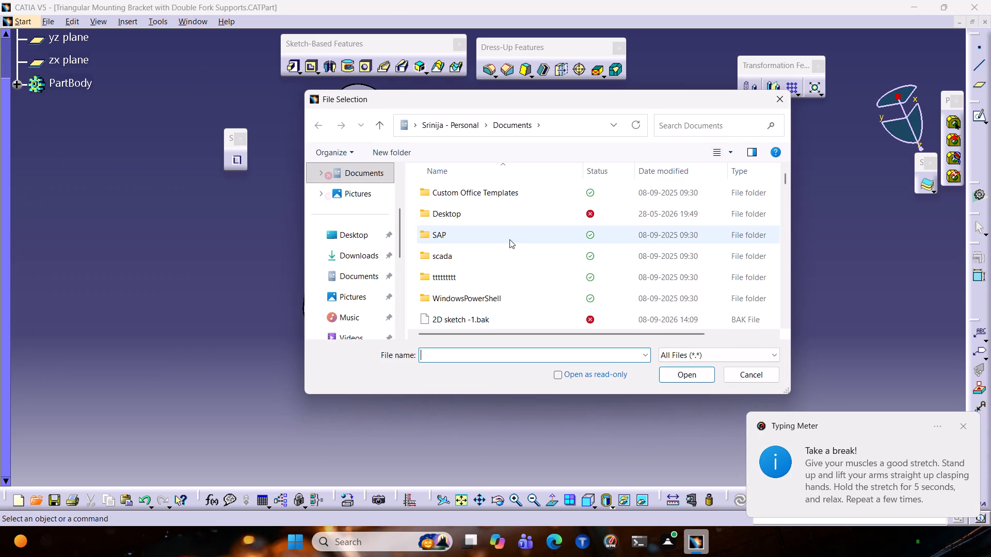
scroll(531, 258, "down", 10)
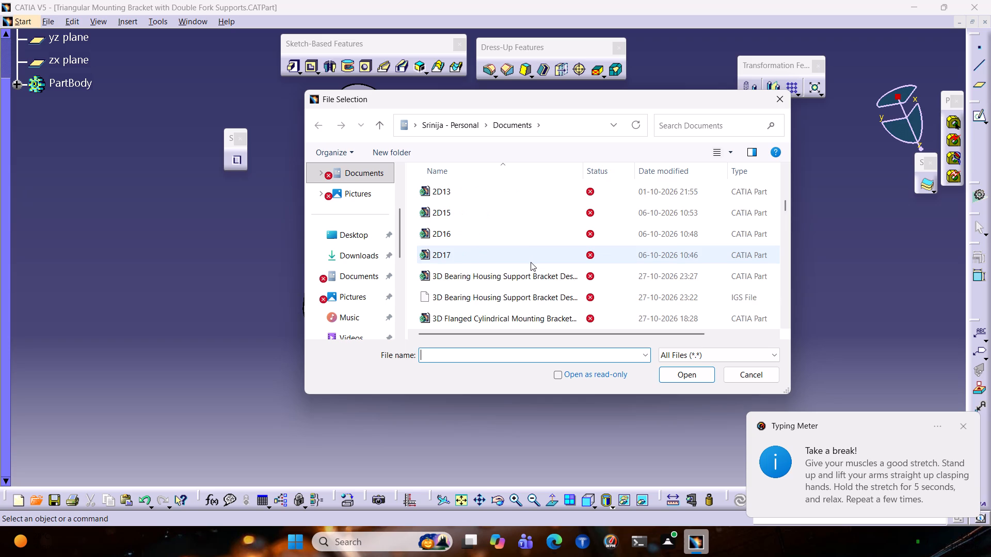
scroll(531, 262, "down", 13)
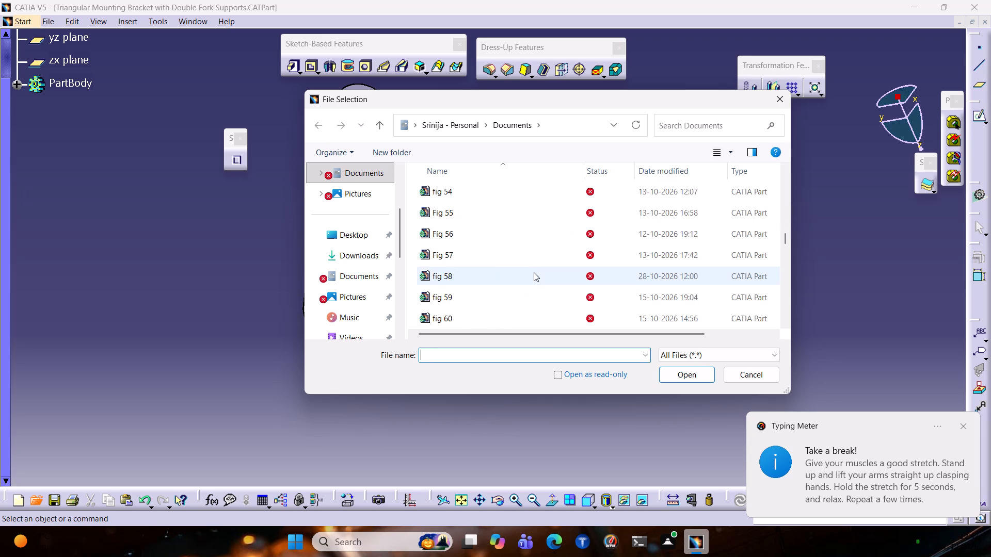
scroll(534, 272, "down", 3)
scroll(534, 272, "up", 3)
left_click(528, 283)
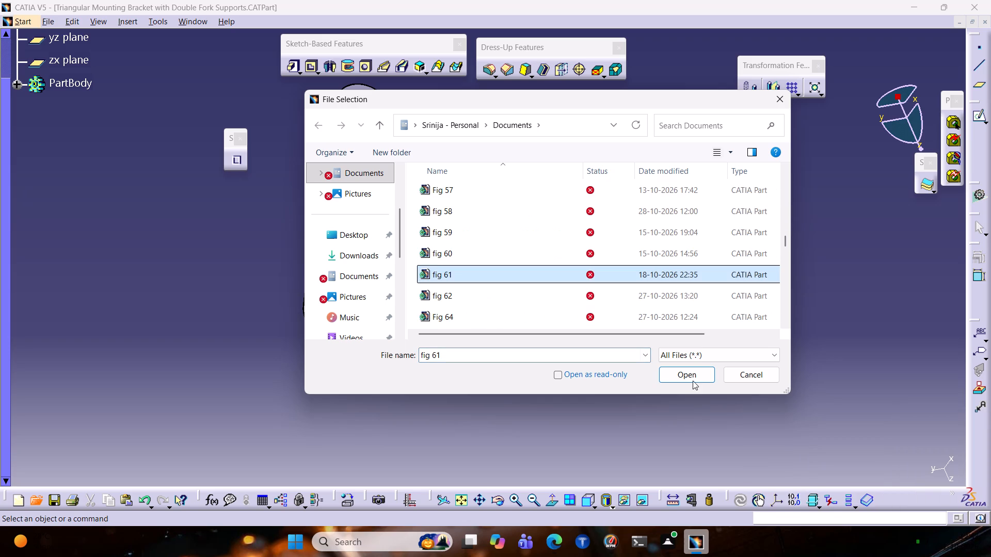
left_click(708, 375)
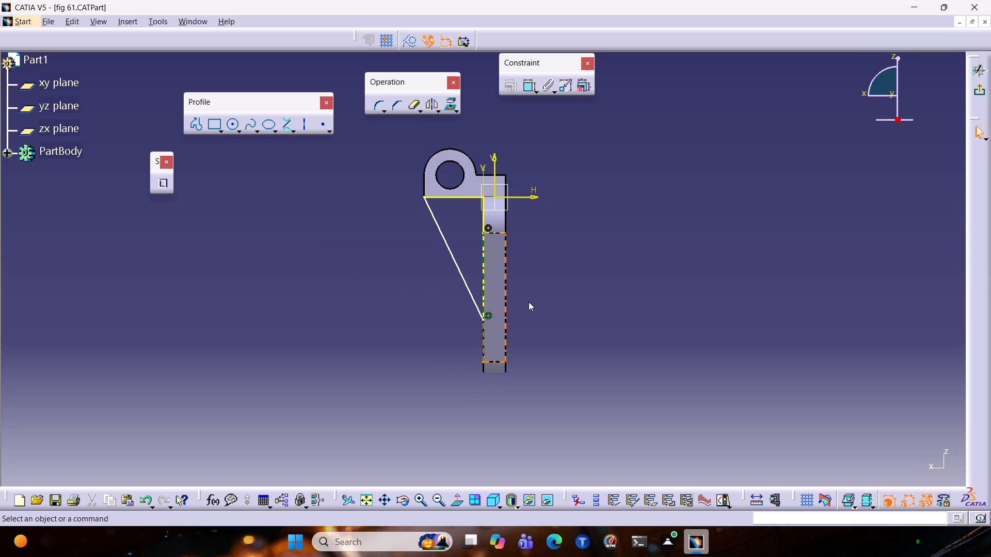
Examine the reference bracket's shape, feature tree and the sketches behind its pads, and close fig 61 to return to the mounting bracket.
middle_click_drag(529, 301, 684, 319)
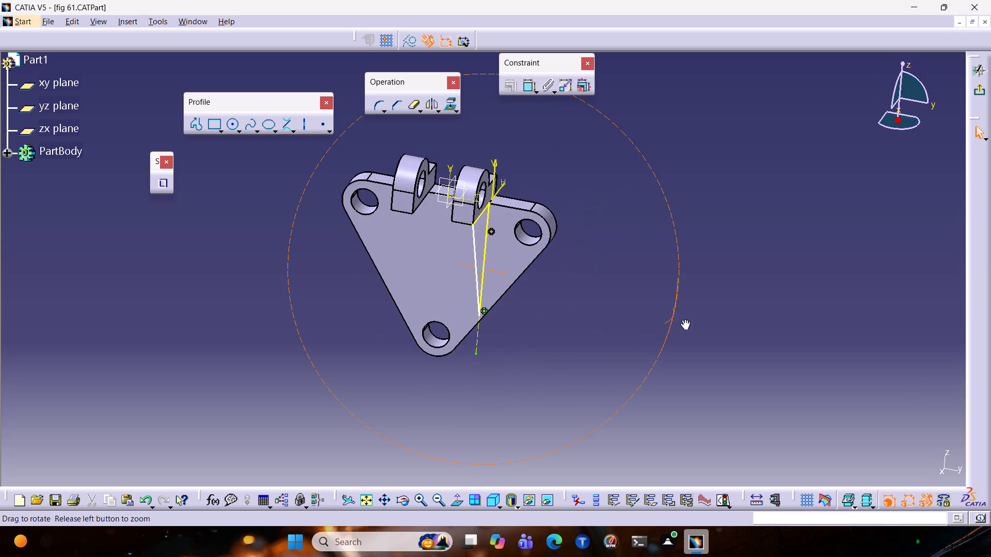
middle_click_drag(684, 319, 461, 313)
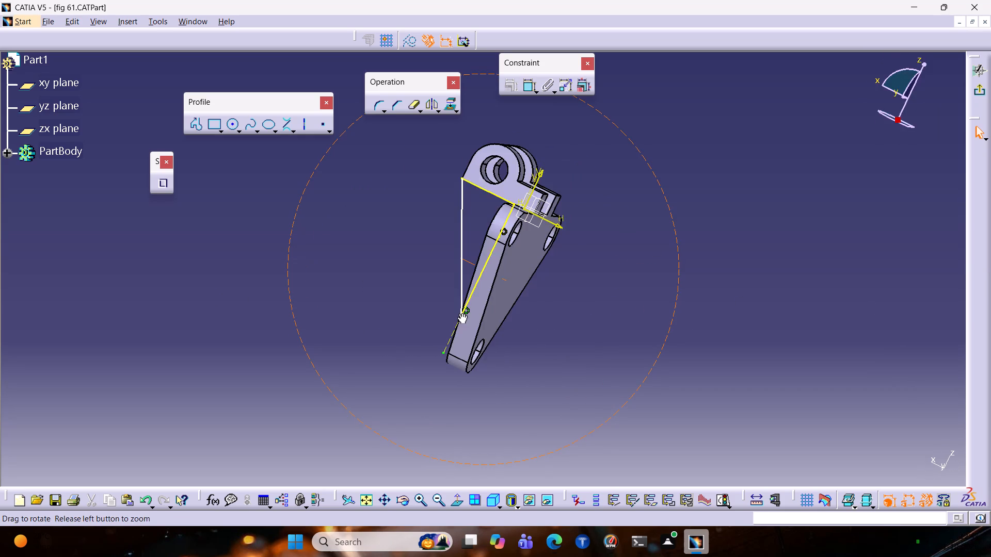
middle_click_drag(461, 313, 649, 302)
left_click(4, 154)
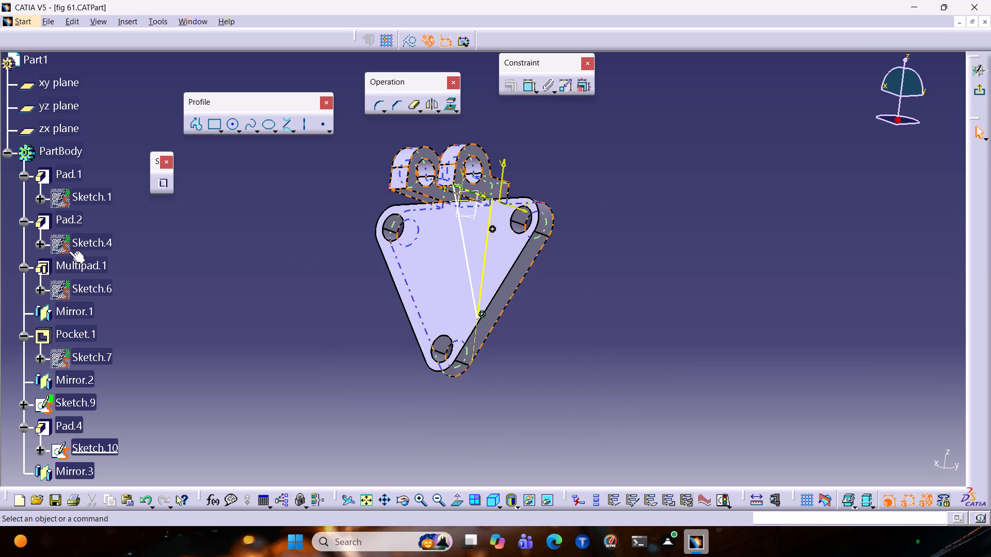
scroll(96, 352, "down", 2)
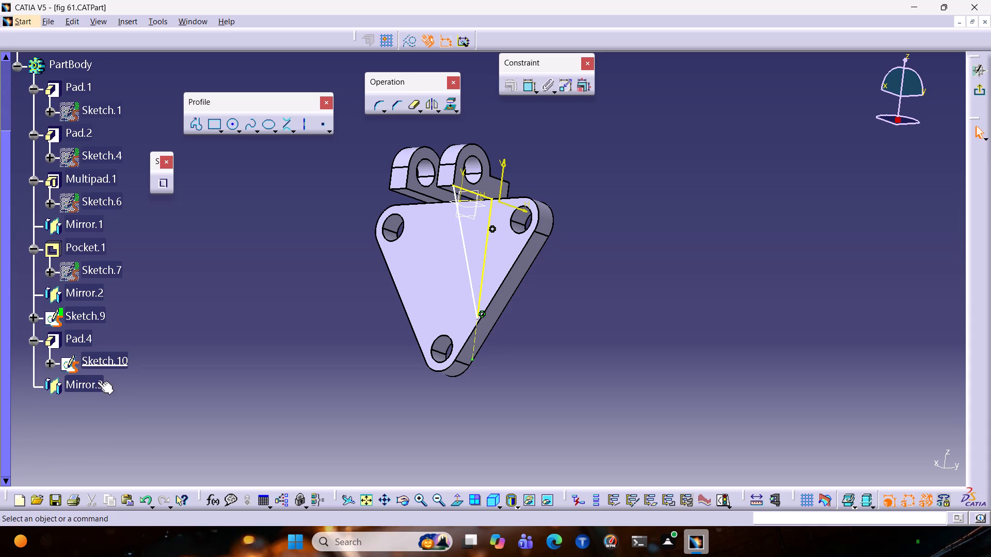
left_click(96, 384)
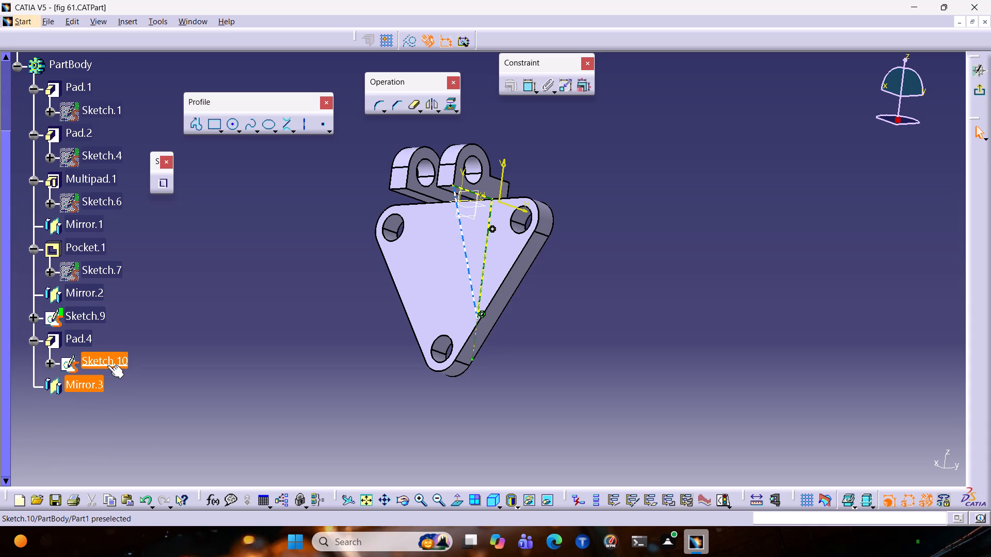
double_click(108, 364)
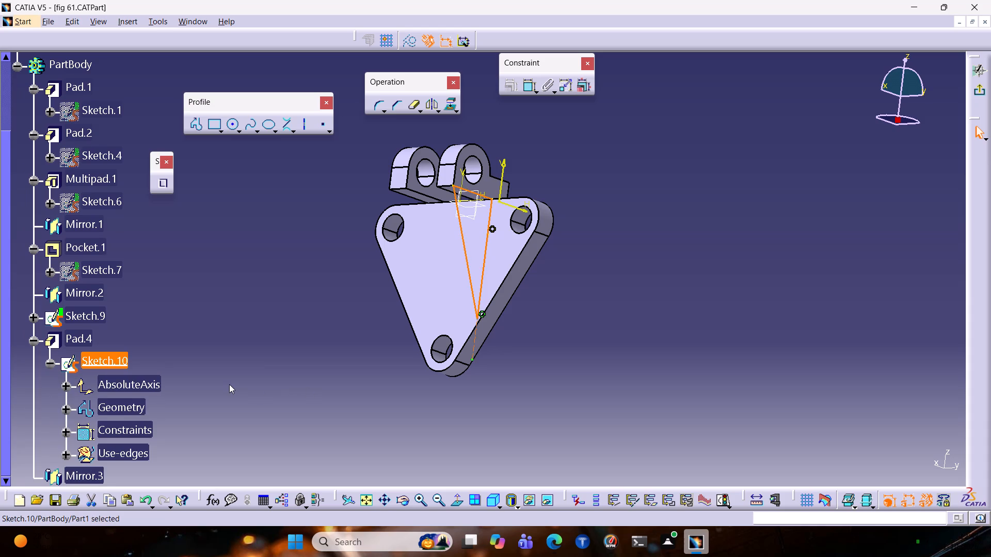
middle_click_drag(269, 293, 264, 312, "ctrl")
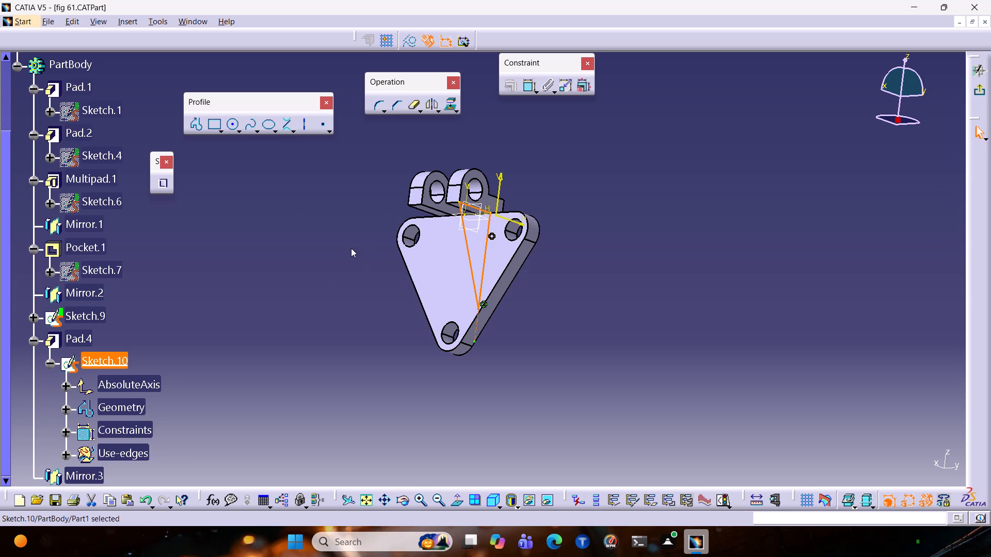
middle_click_drag(328, 266, 318, 283)
scroll(186, 330, "down", 2)
scroll(145, 286, "up", 3)
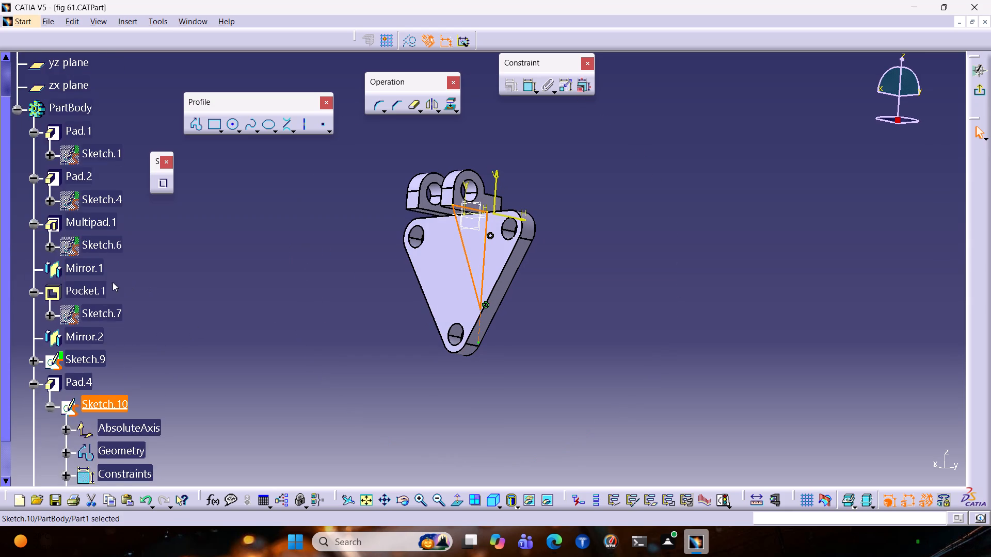
scroll(111, 282, "up", 3)
left_click(75, 324)
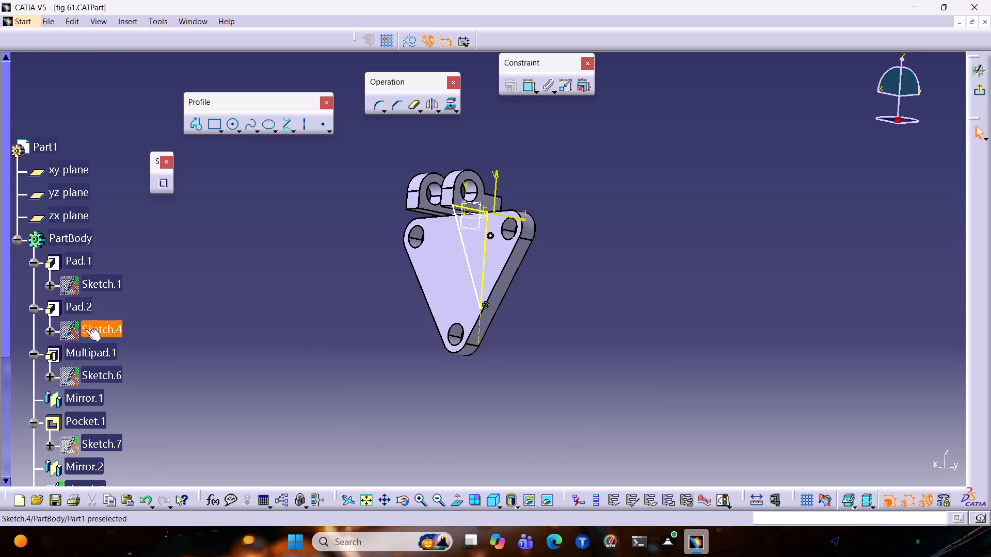
left_click(86, 329)
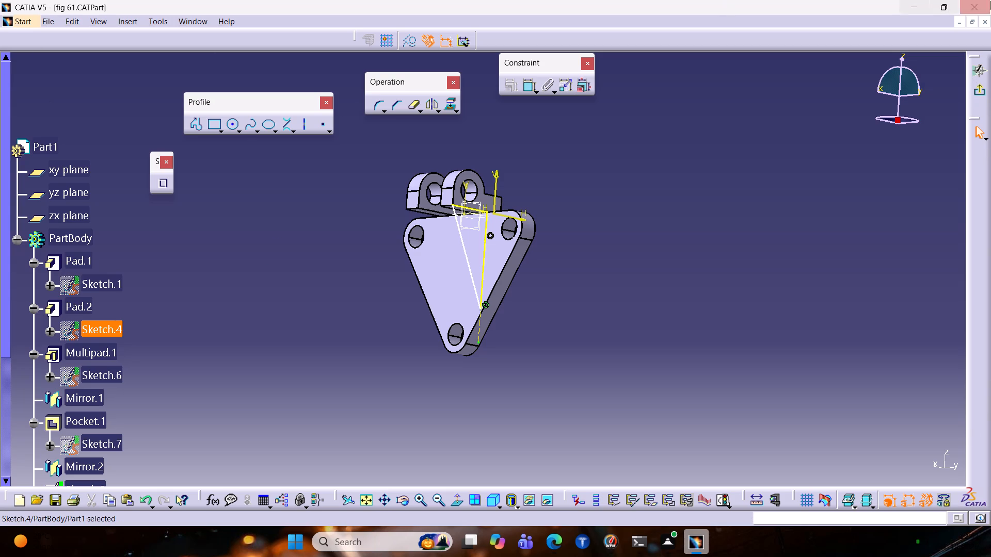
left_click(981, 20)
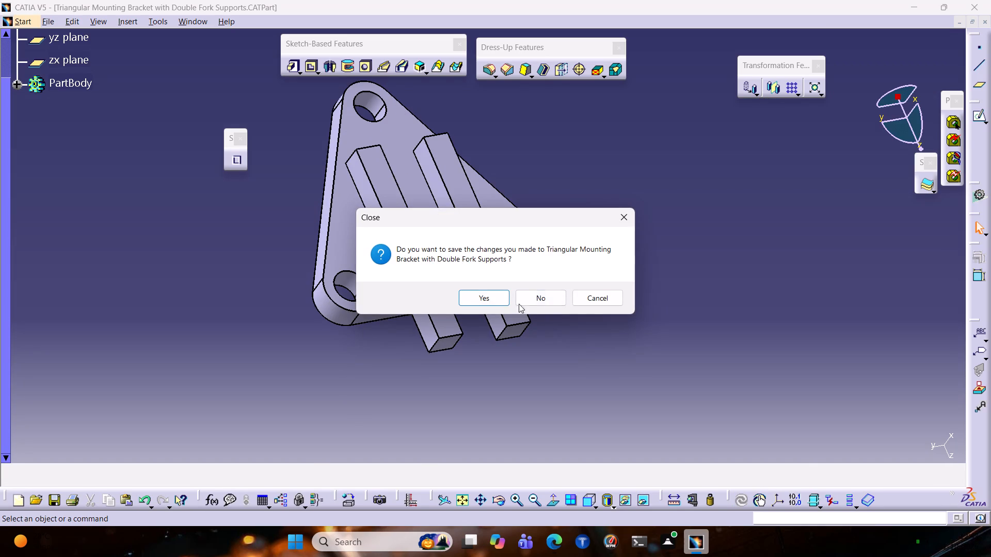
left_click(622, 215)
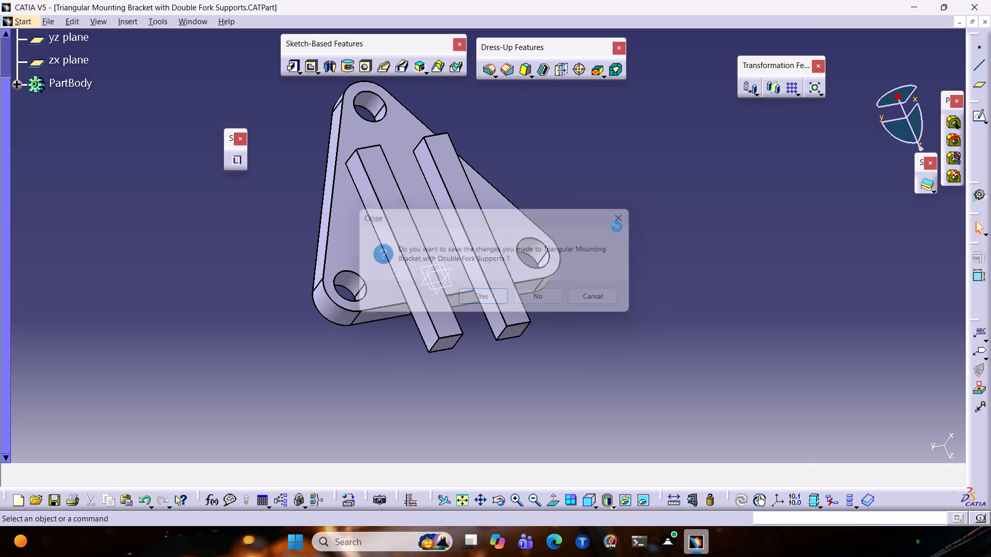
Delete all the rectangle geometry and its constraints from Sketch.2, the profile of the two fork support bars.
double_click(425, 317)
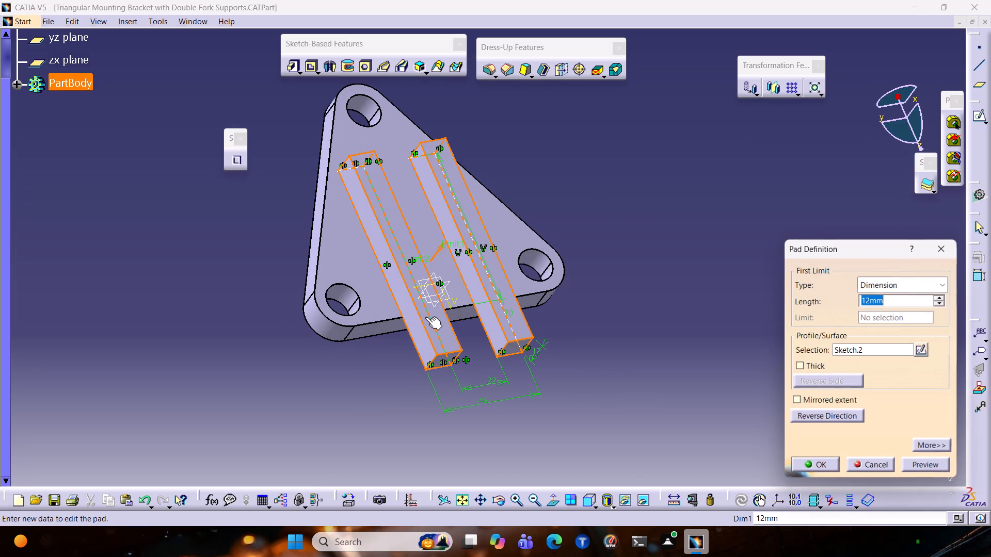
left_click(941, 246)
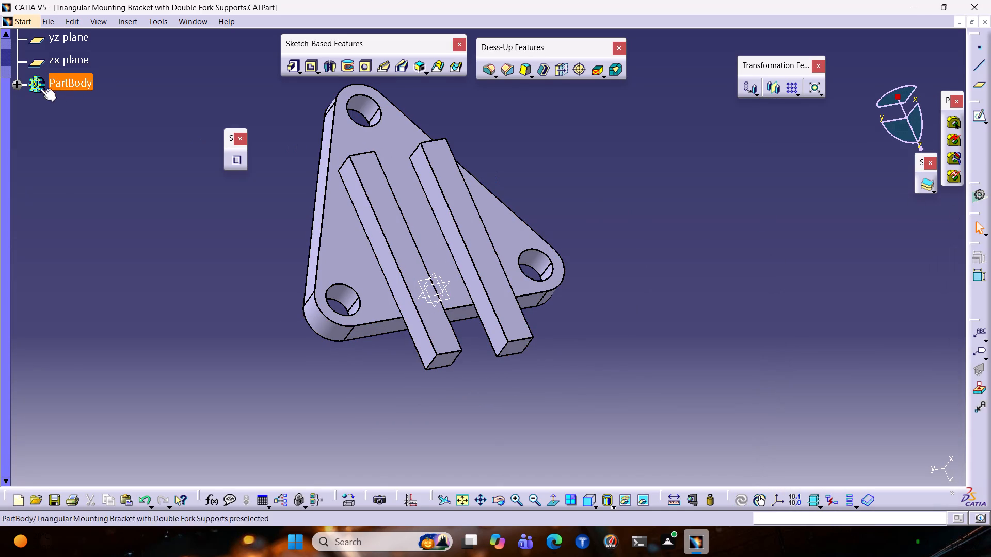
left_click(13, 76)
left_click(13, 79)
left_click(20, 83)
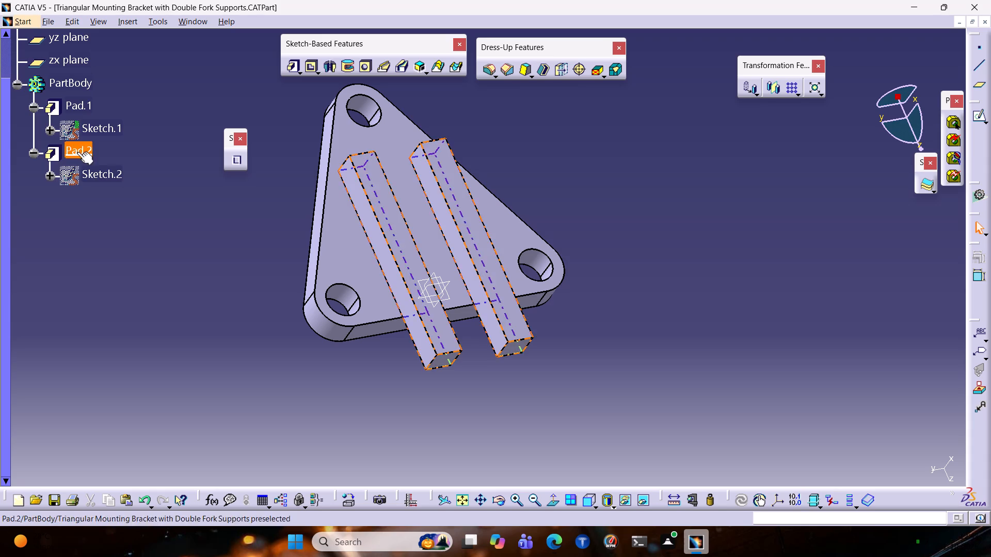
double_click(92, 169)
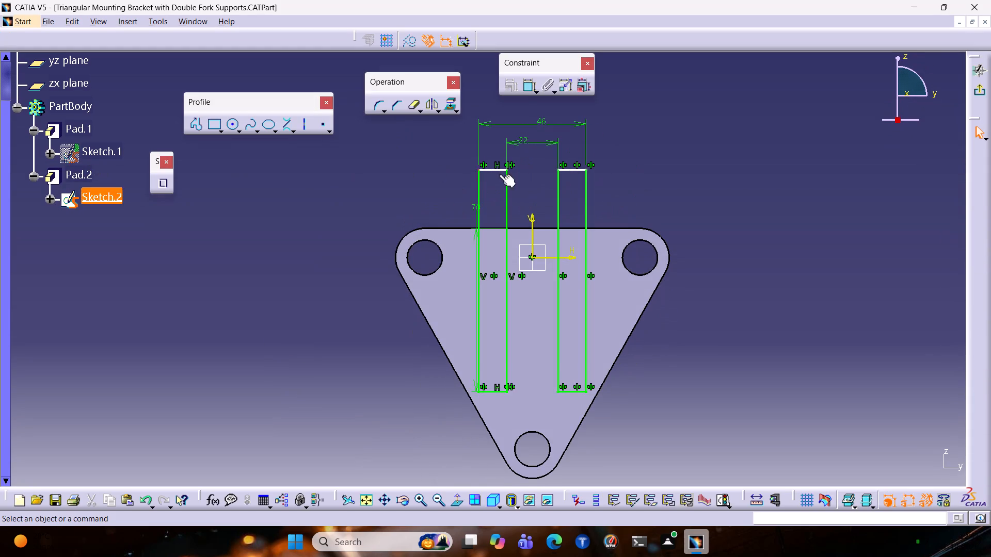
left_click_drag(647, 444, 452, 128)
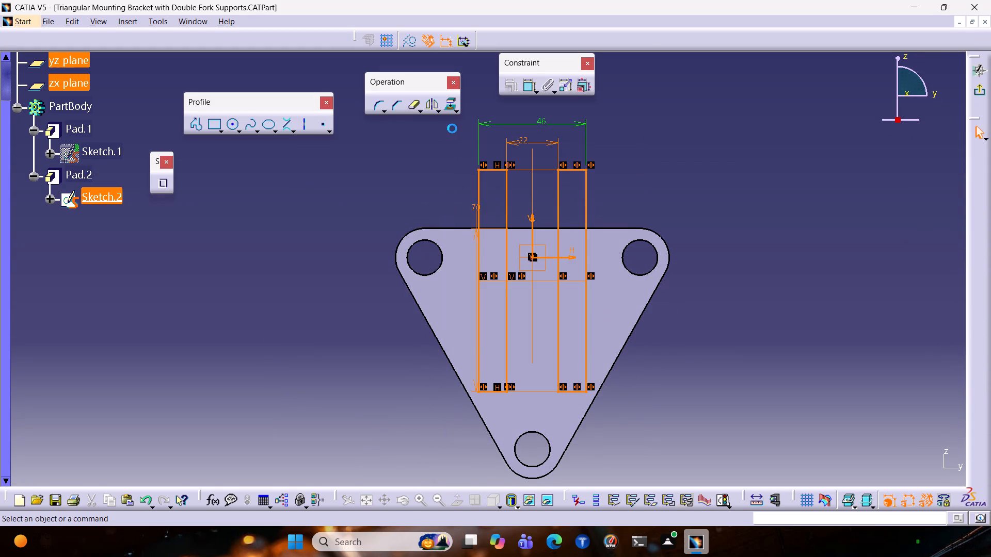
key("Delete")
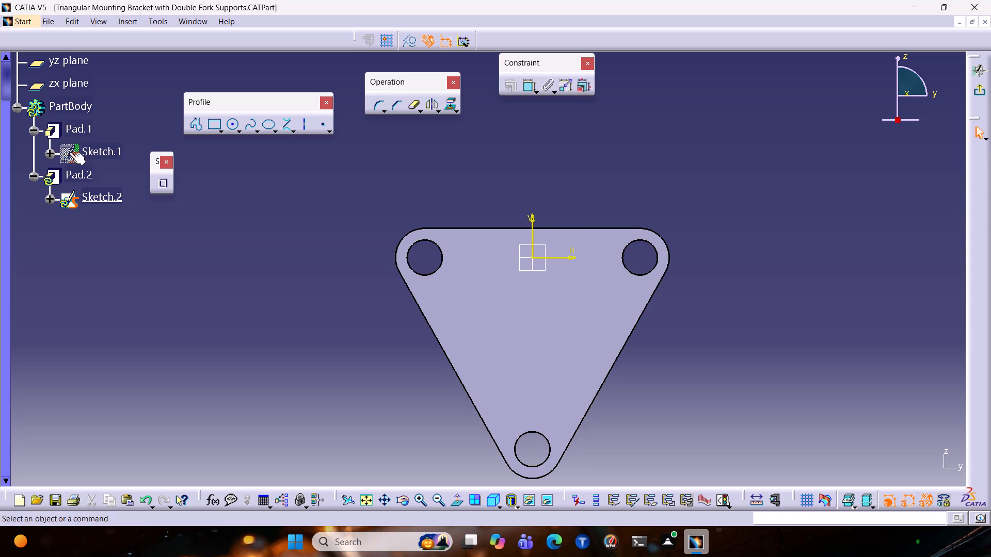
Exit the emptied sketch and delete Pad.2 together with Sketch.2, leaving only the triangular plate.
double_click(73, 130)
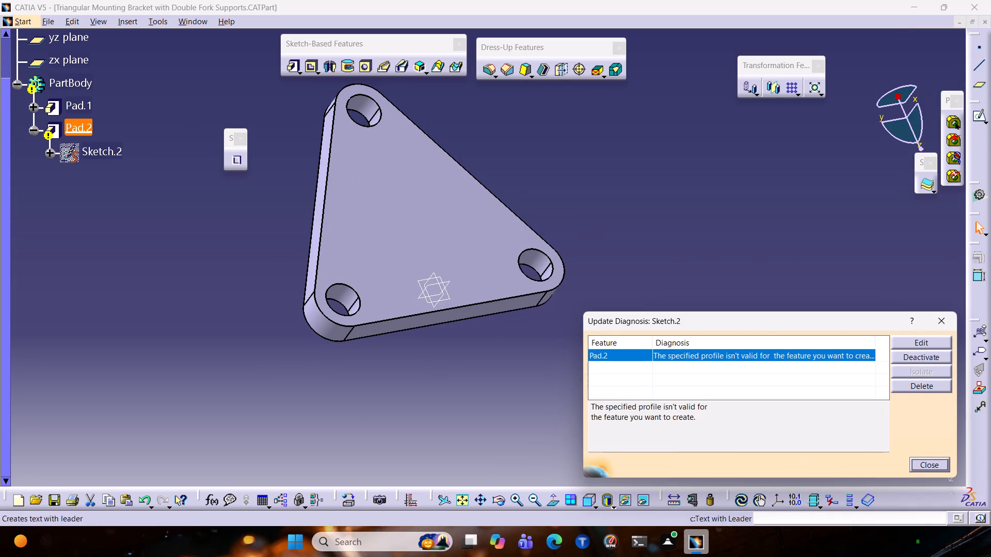
left_click(944, 316)
right_click(84, 135)
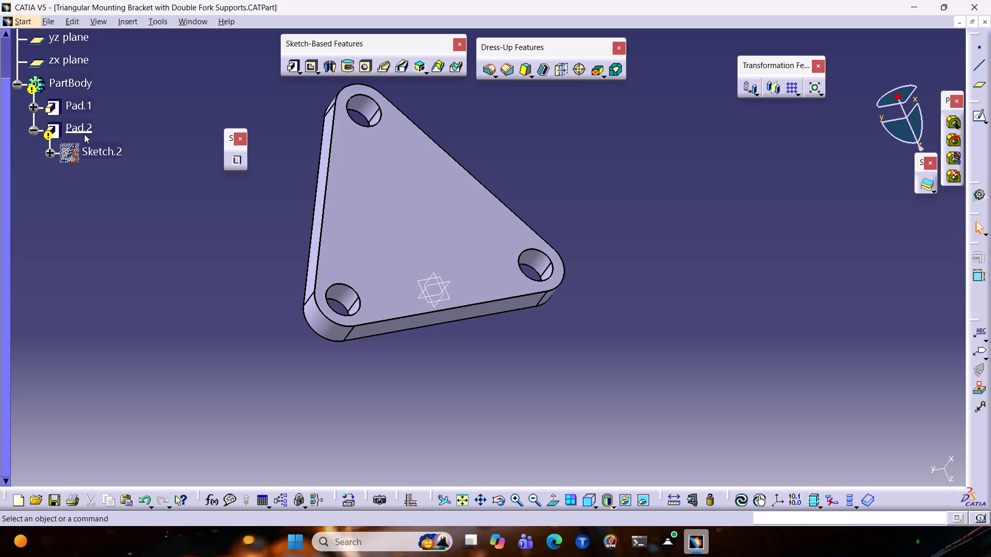
right_click(84, 130)
left_click(160, 334)
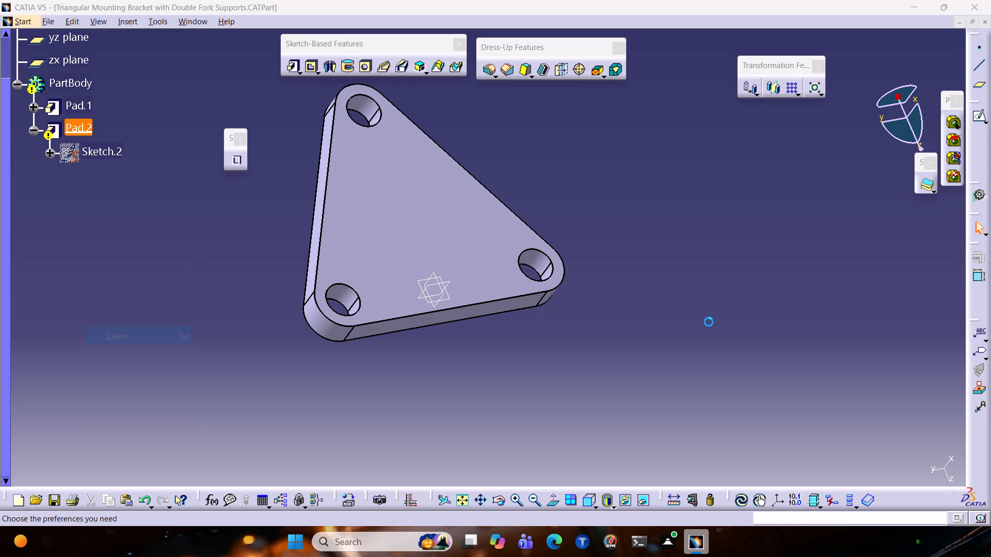
left_click(875, 462)
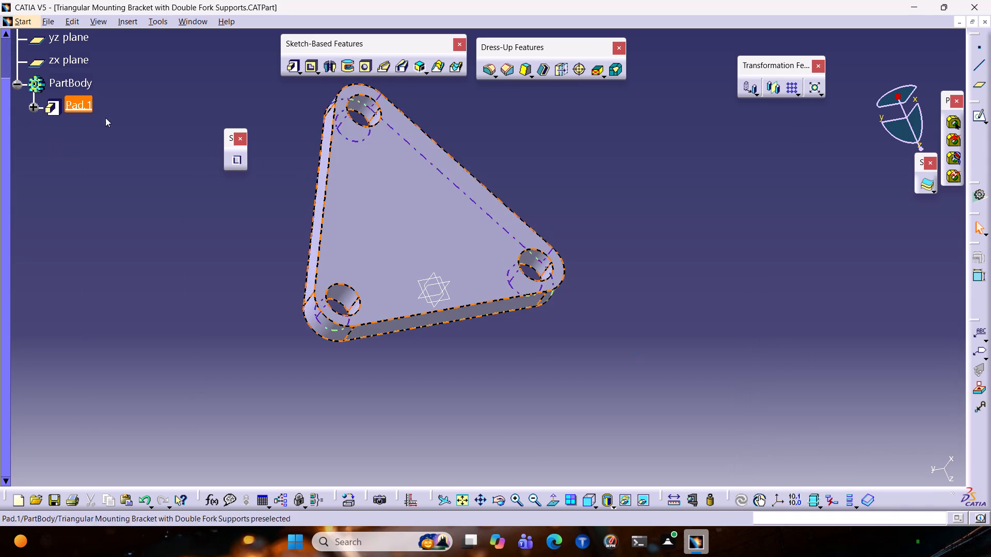
Redefine the triangular plate's pad with a length of 12 mm and no mirrored extent.
double_click(85, 103)
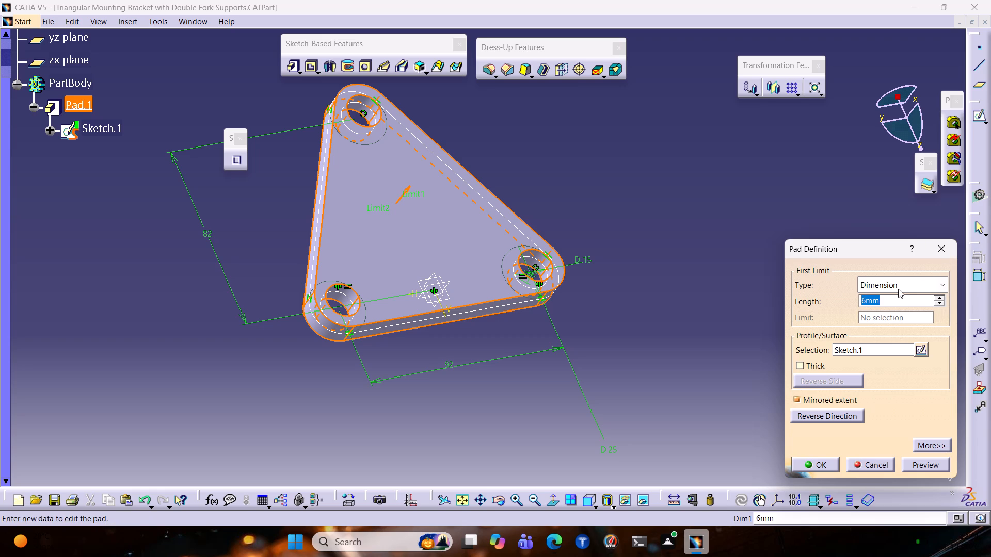
type("12")
left_click(932, 462)
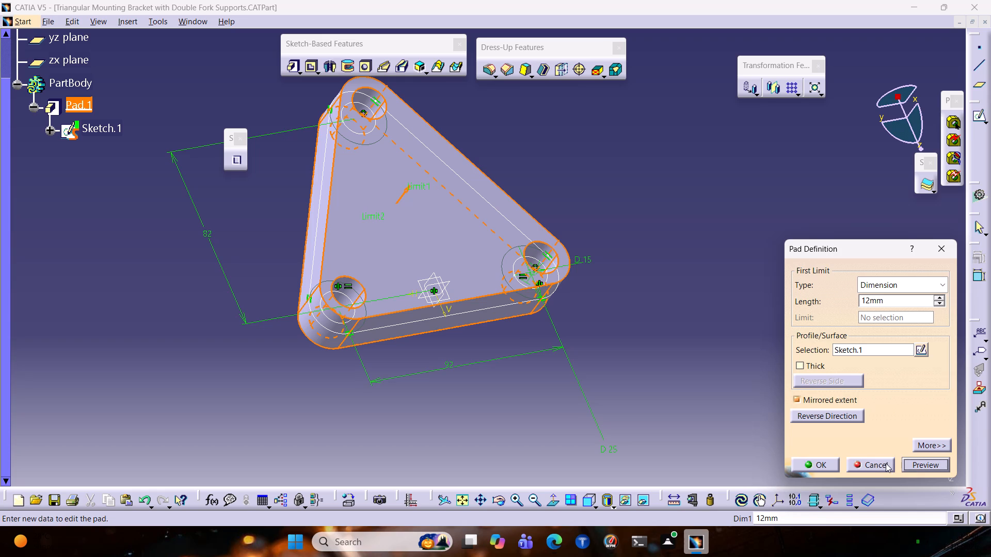
left_click(804, 401)
left_click(925, 468)
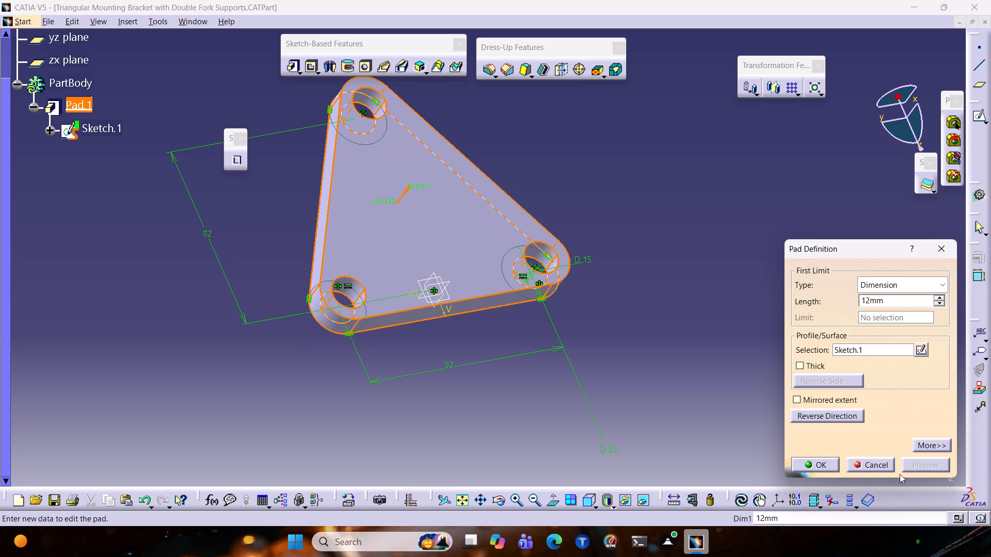
left_click(806, 464)
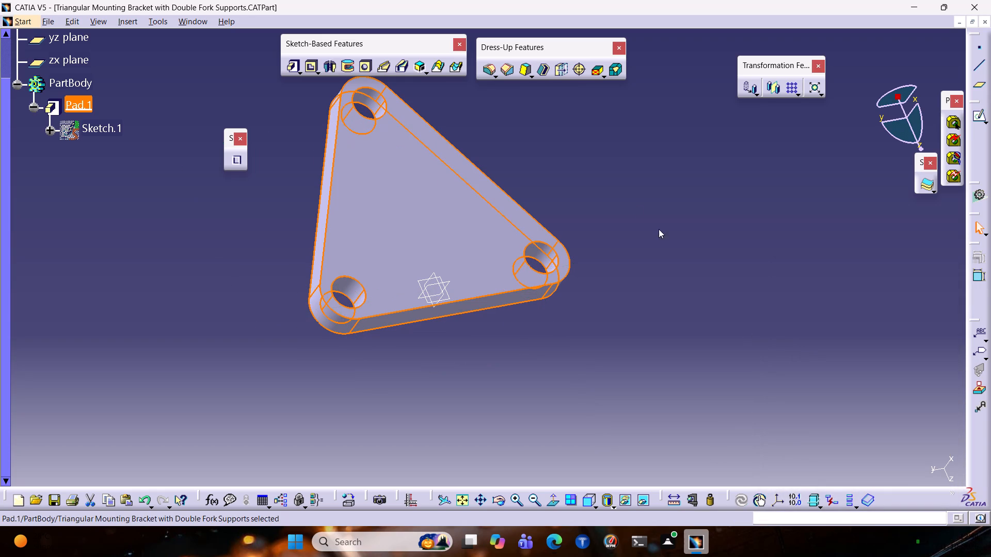
left_click(652, 283)
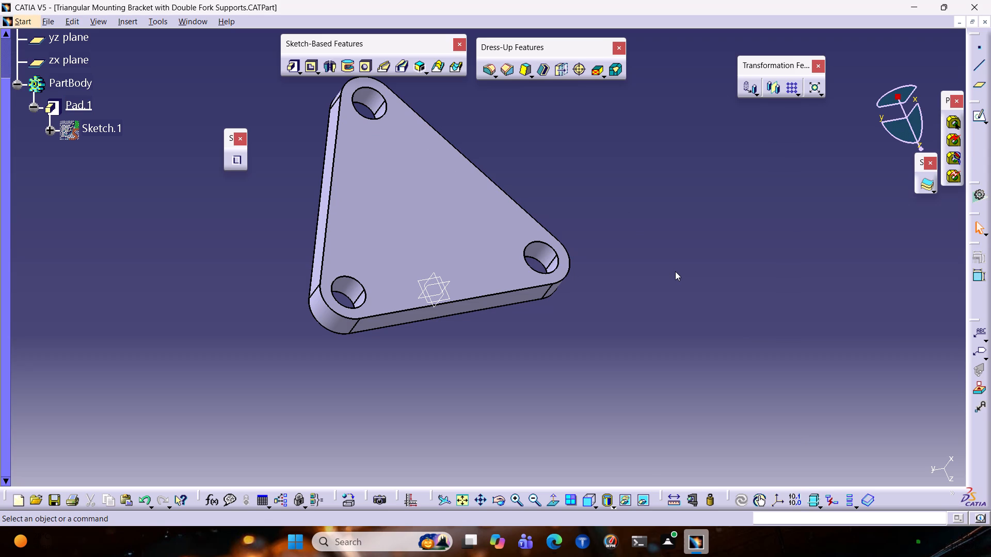
Start a sketch on the zx plane and project the triangular plate's long outer face edge, away from the origin, into it.
left_click(70, 63)
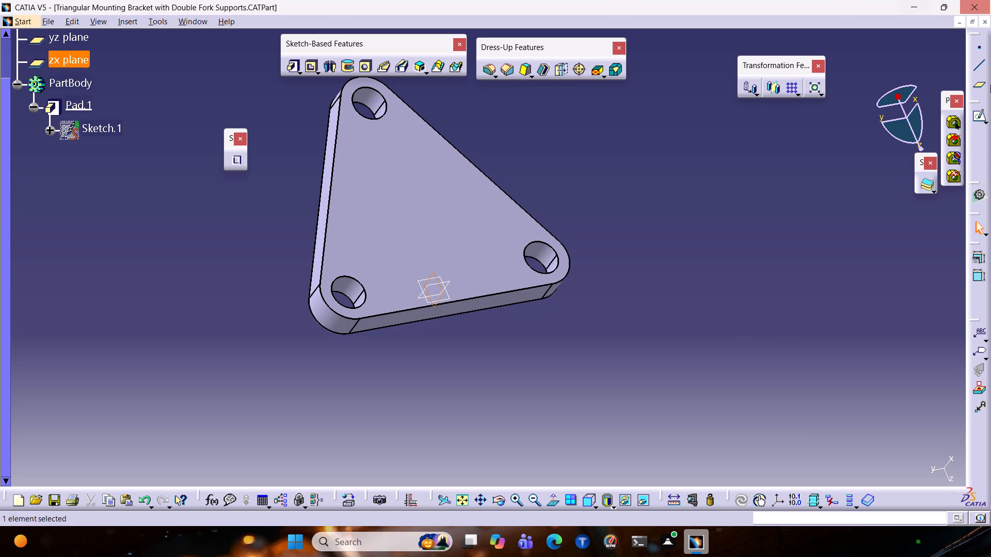
left_click(976, 119)
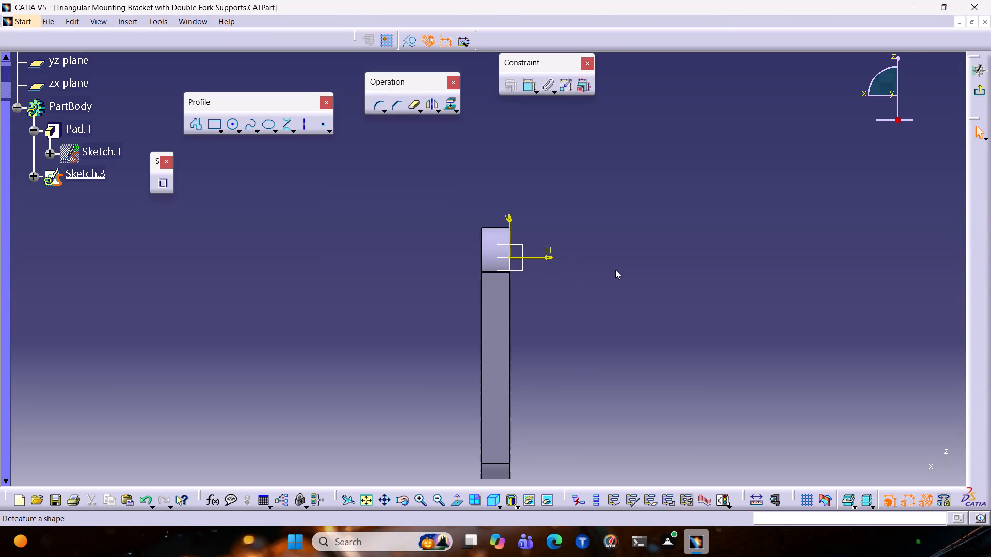
middle_click_drag(557, 402, 568, 366)
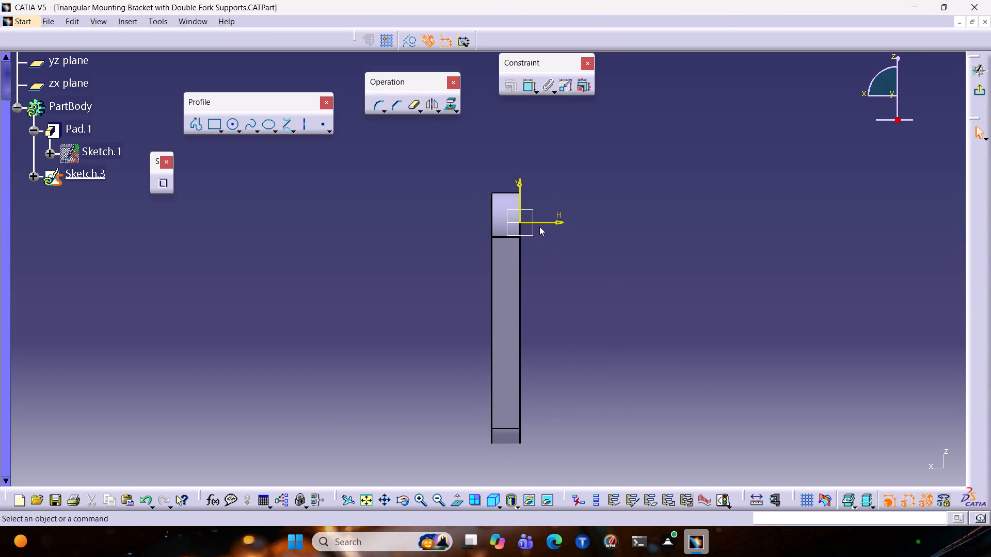
left_click(494, 249)
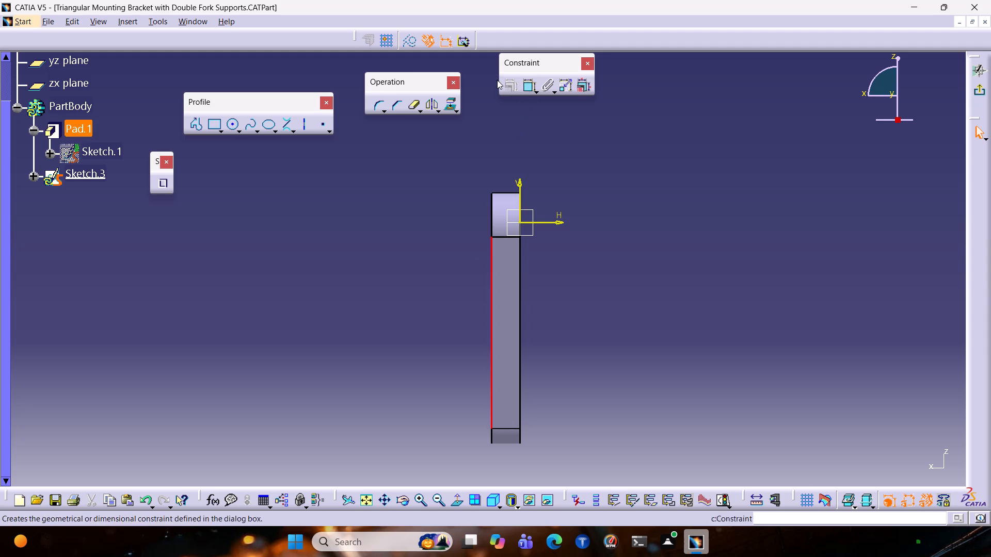
left_click(451, 100)
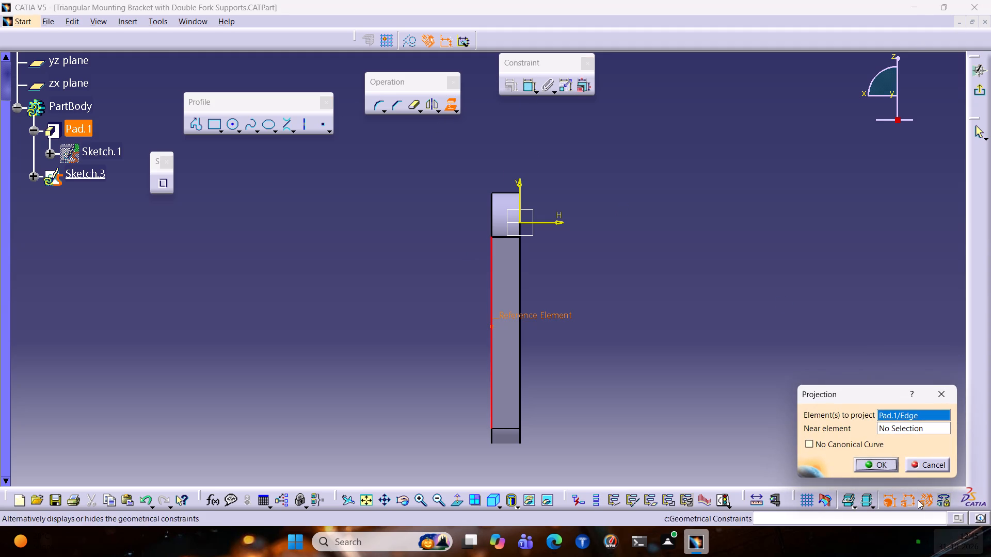
left_click(867, 460)
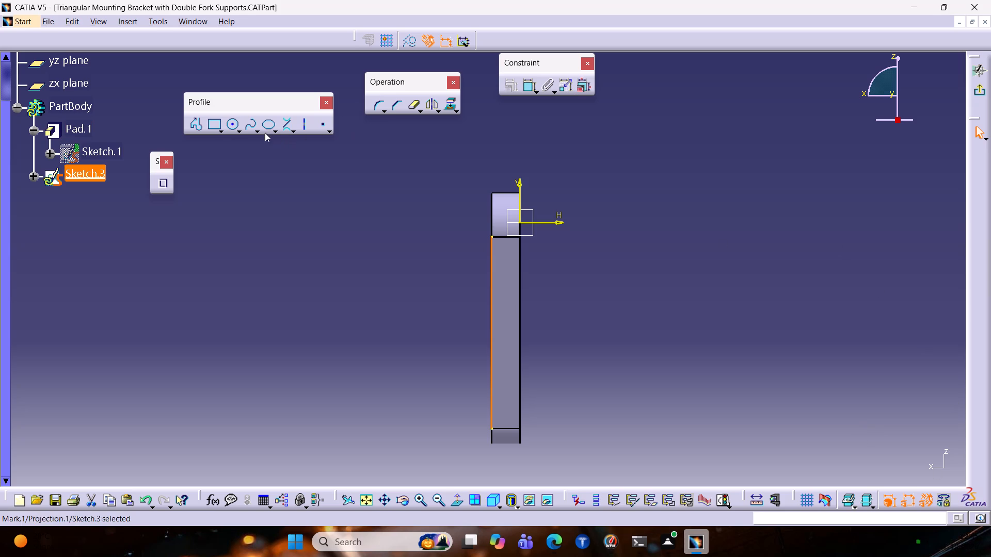
Sketch a circle of about 14 mm radius beside the plate's upper end, centred about 53 mm from the vertical axis.
left_click(225, 126)
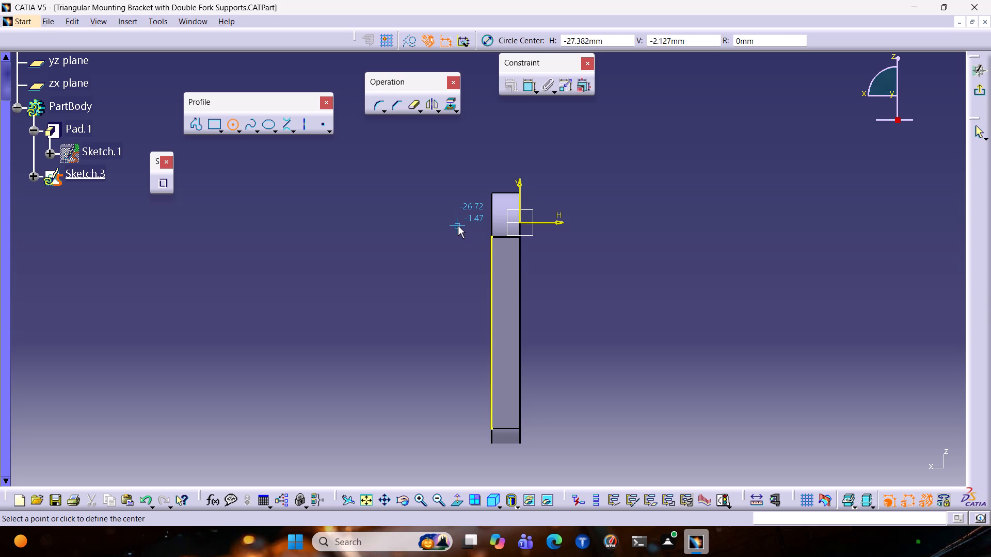
left_click(393, 190)
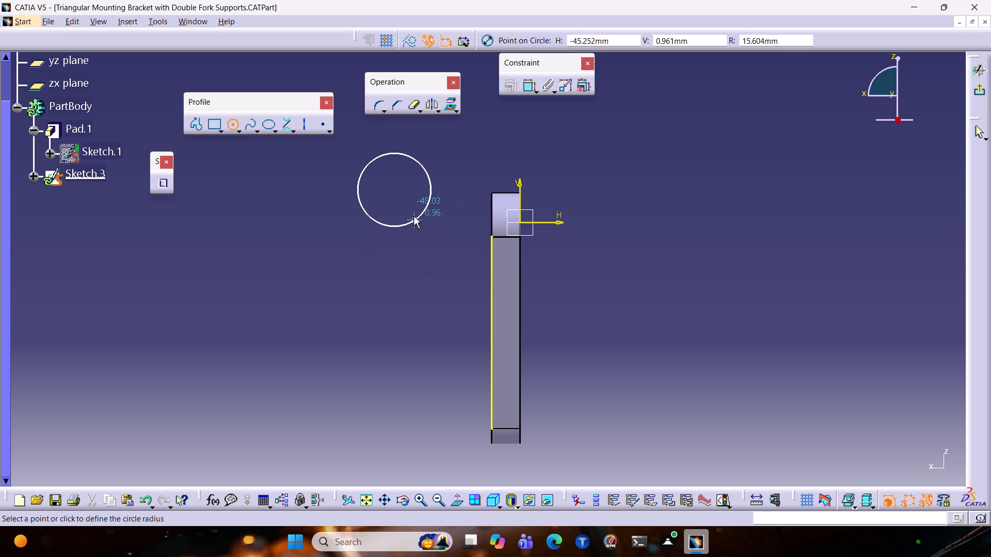
left_click(413, 215)
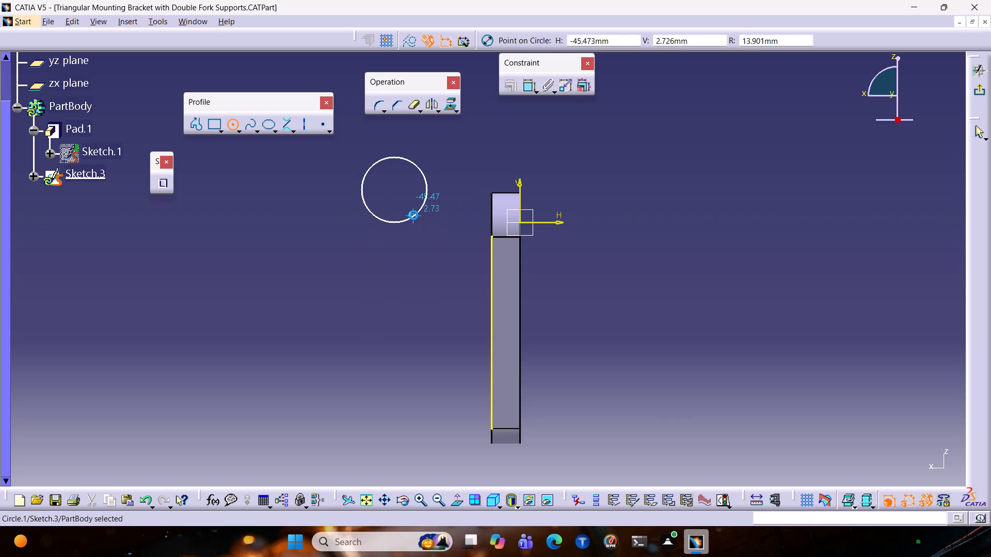
left_click(462, 187)
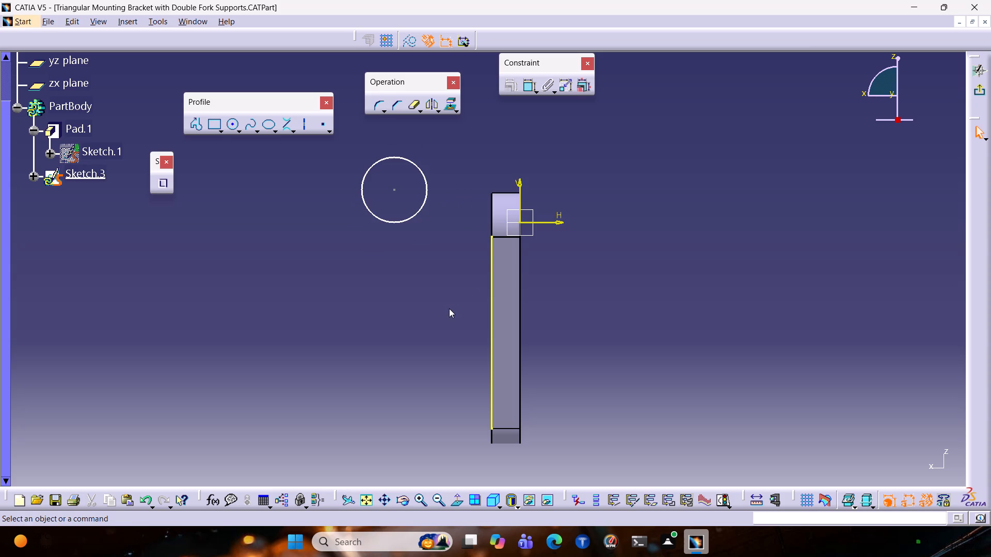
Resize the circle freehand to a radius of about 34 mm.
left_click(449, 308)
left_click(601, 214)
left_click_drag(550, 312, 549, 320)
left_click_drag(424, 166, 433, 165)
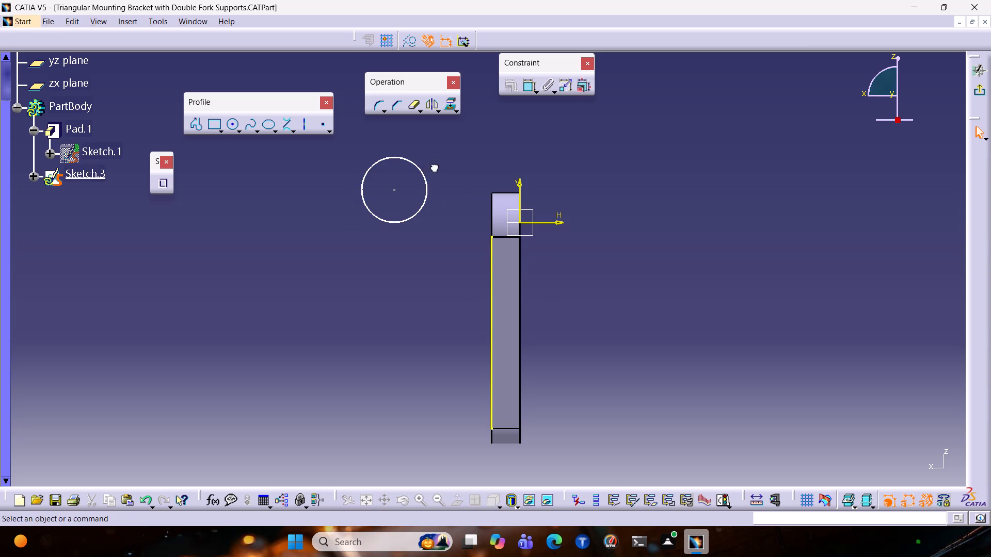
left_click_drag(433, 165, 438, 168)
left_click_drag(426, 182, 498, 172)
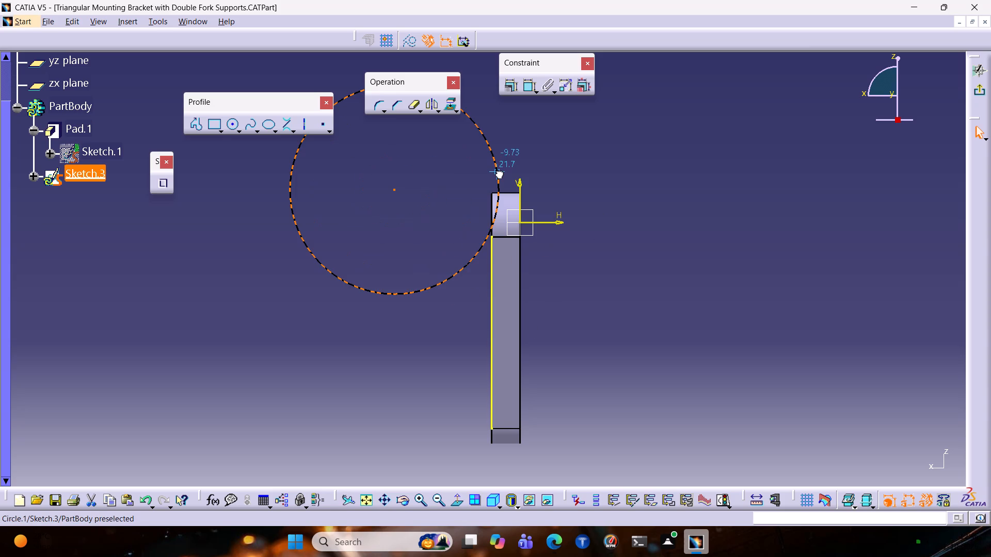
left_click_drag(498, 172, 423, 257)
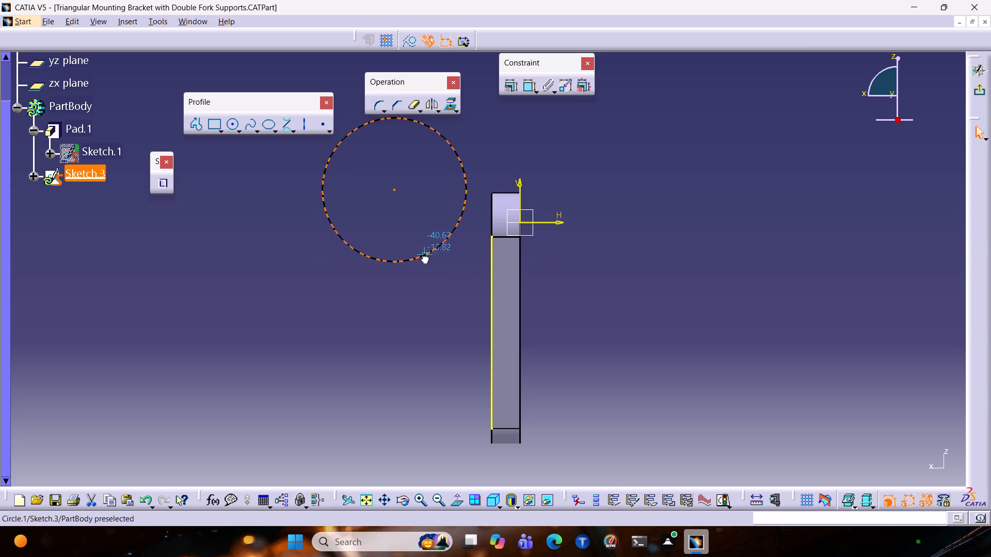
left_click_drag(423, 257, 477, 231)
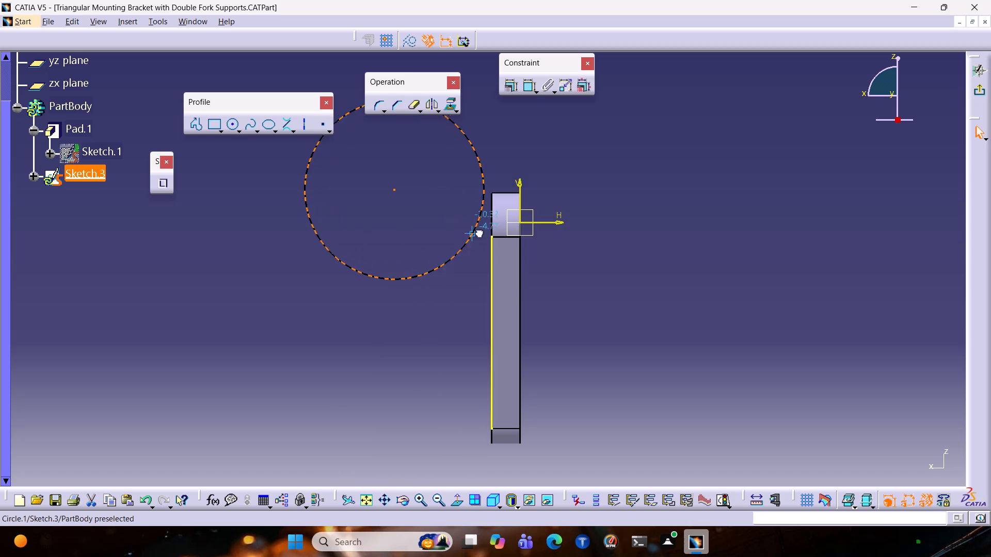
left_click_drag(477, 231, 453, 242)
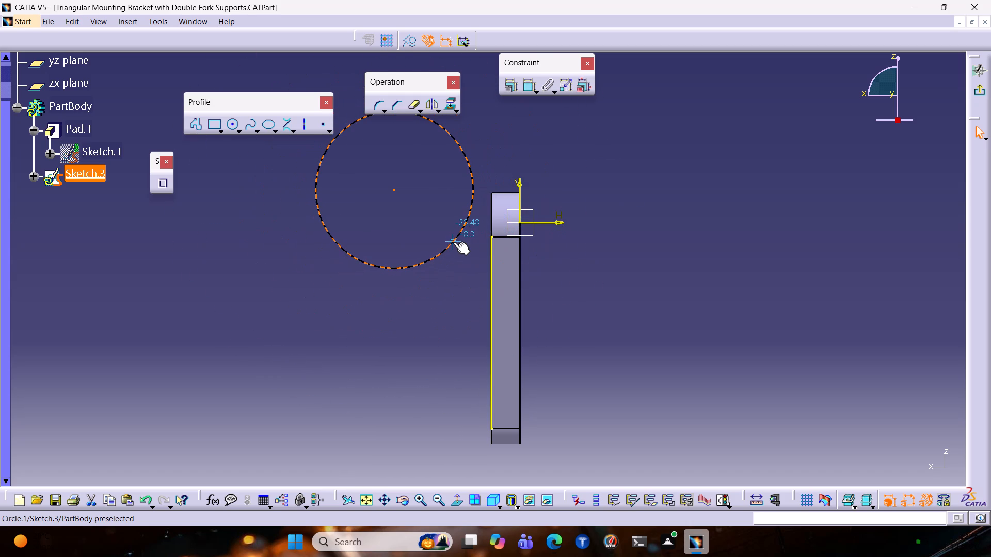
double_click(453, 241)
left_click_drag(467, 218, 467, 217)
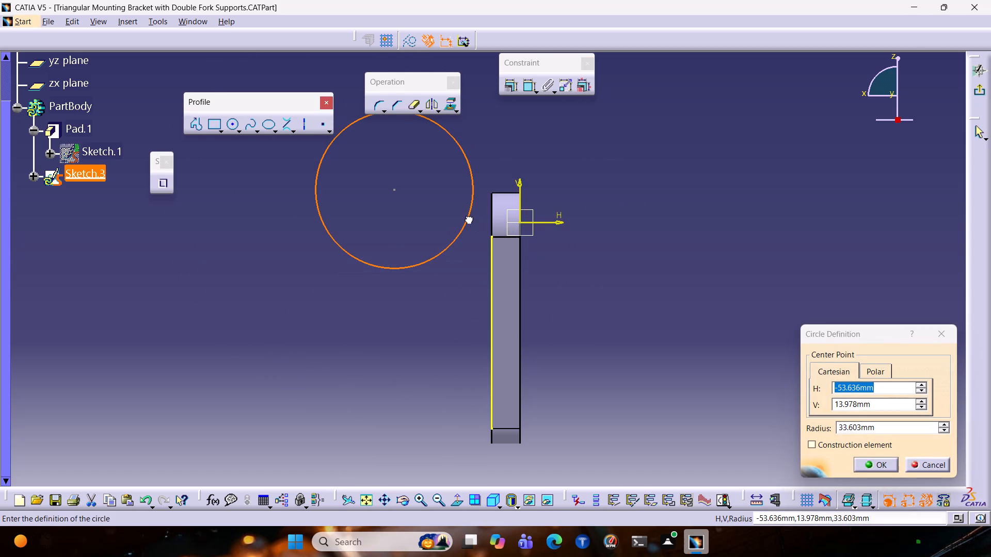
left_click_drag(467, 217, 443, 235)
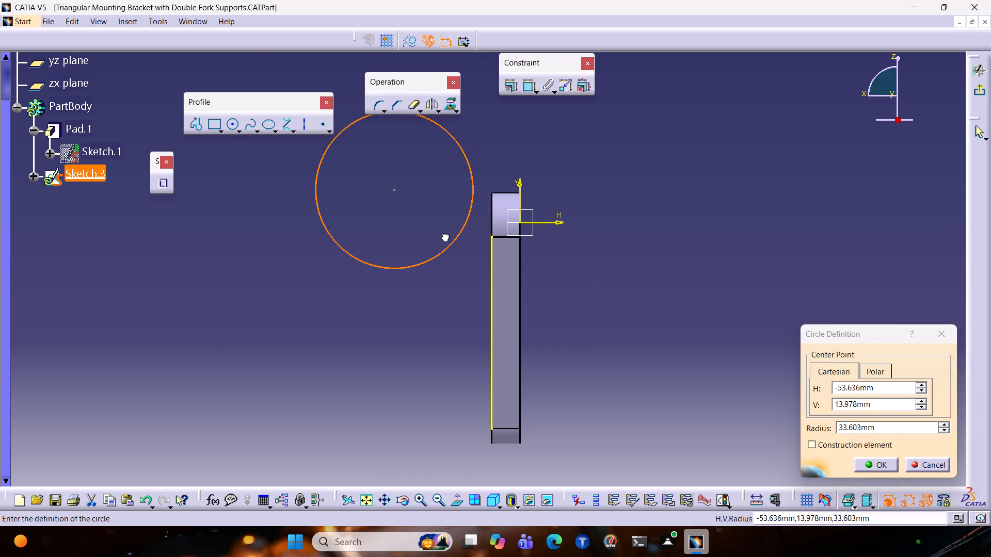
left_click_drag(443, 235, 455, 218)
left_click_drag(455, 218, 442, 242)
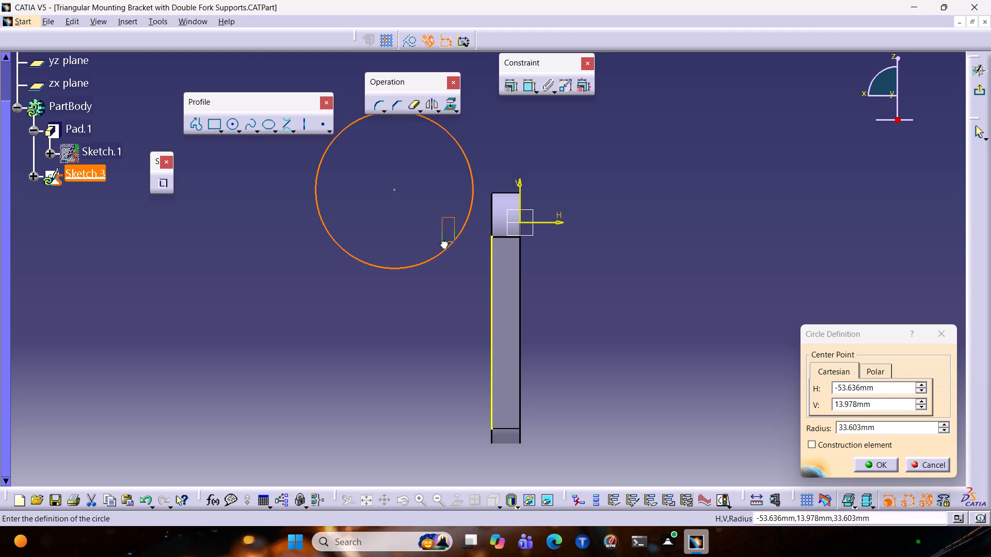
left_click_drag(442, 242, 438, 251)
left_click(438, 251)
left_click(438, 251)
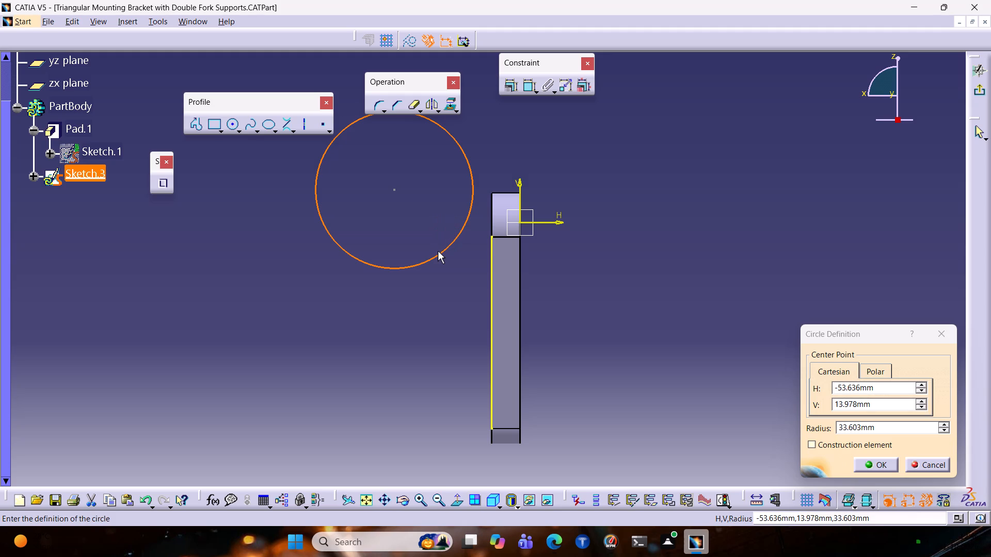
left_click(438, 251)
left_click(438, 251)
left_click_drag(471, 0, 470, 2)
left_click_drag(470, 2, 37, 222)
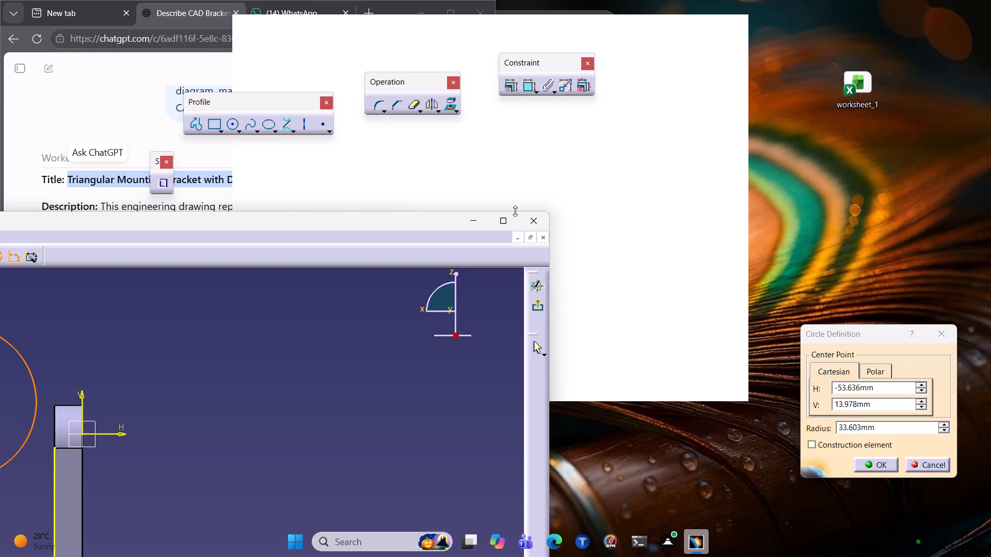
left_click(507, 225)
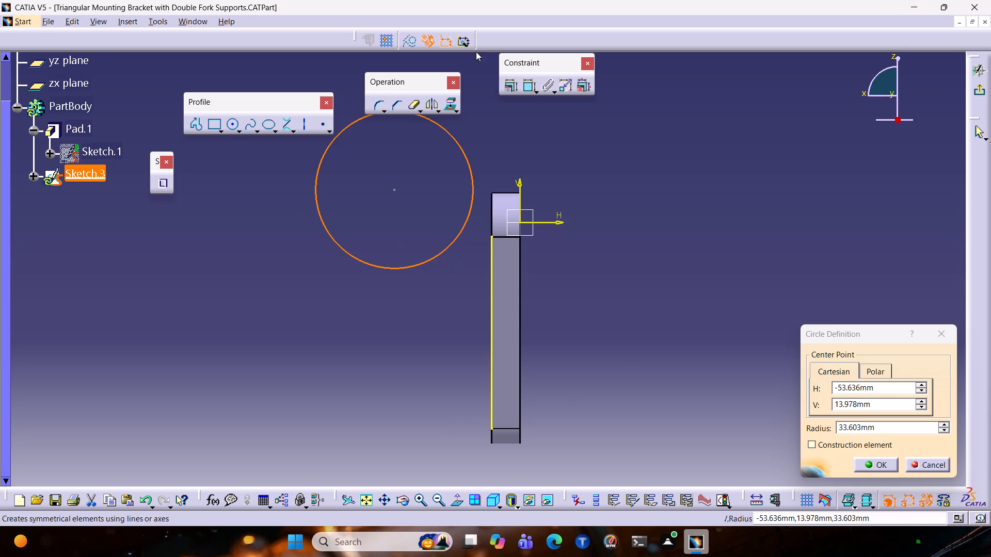
Dimension the circle with a diameter of 14 mm.
left_click(531, 94)
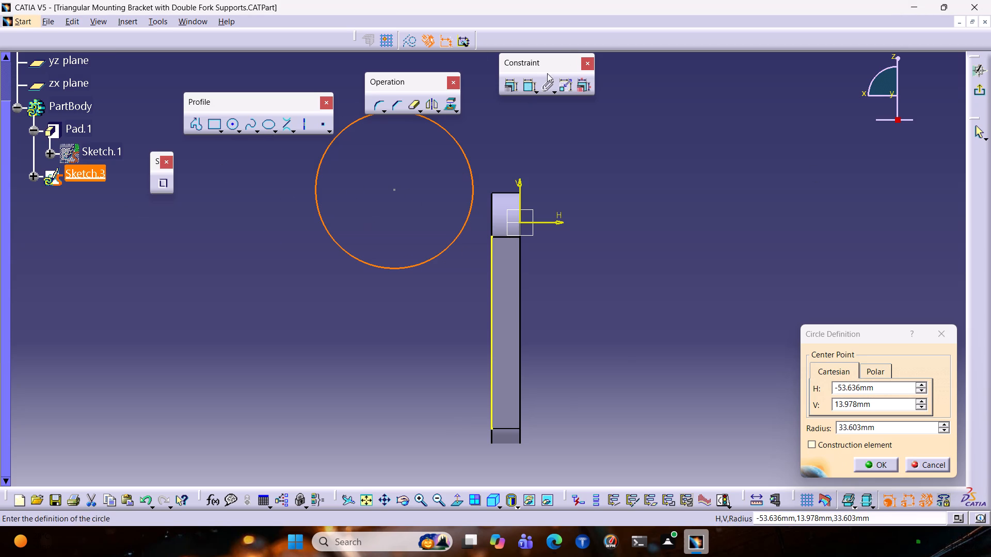
left_click(529, 85)
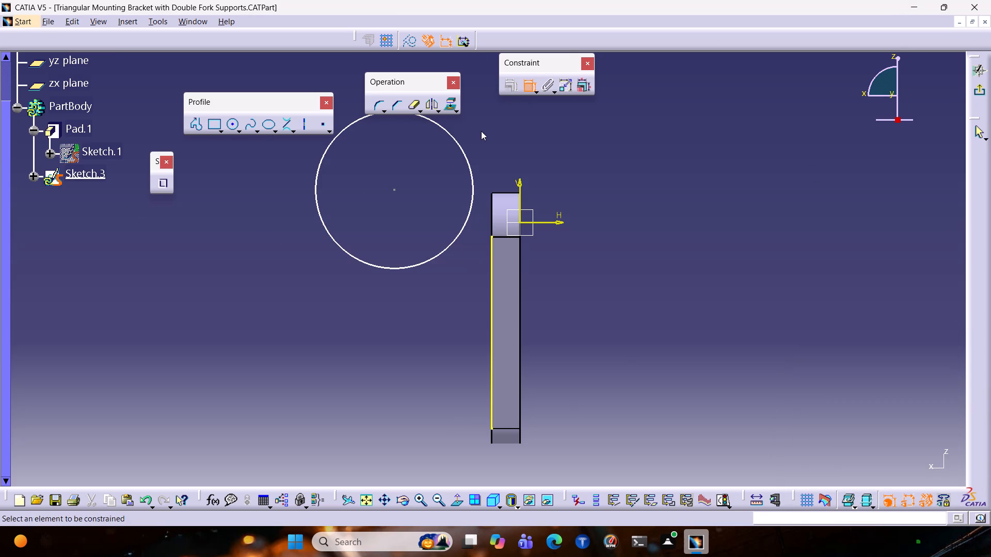
left_click(462, 155)
left_click(249, 251)
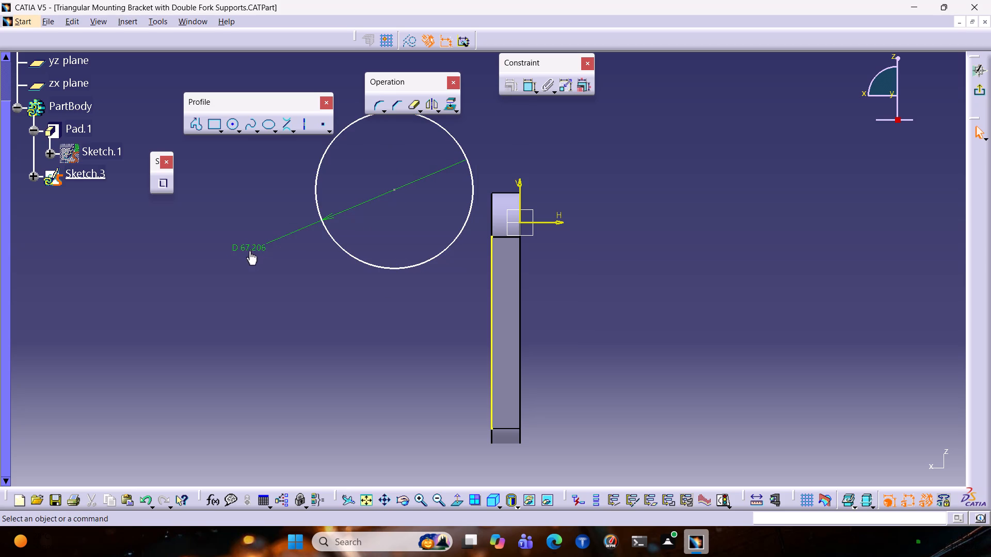
double_click(249, 251)
double_click(261, 250)
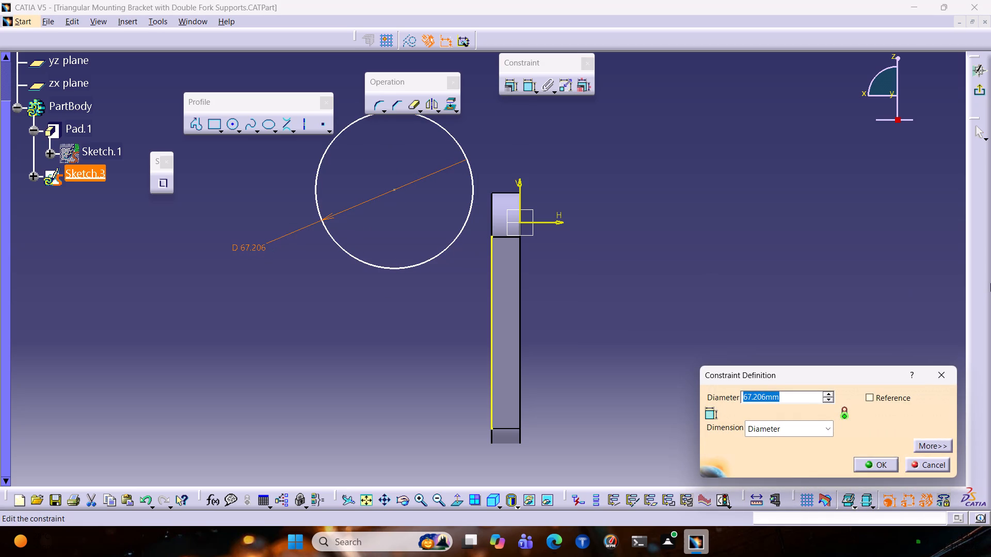
type("14")
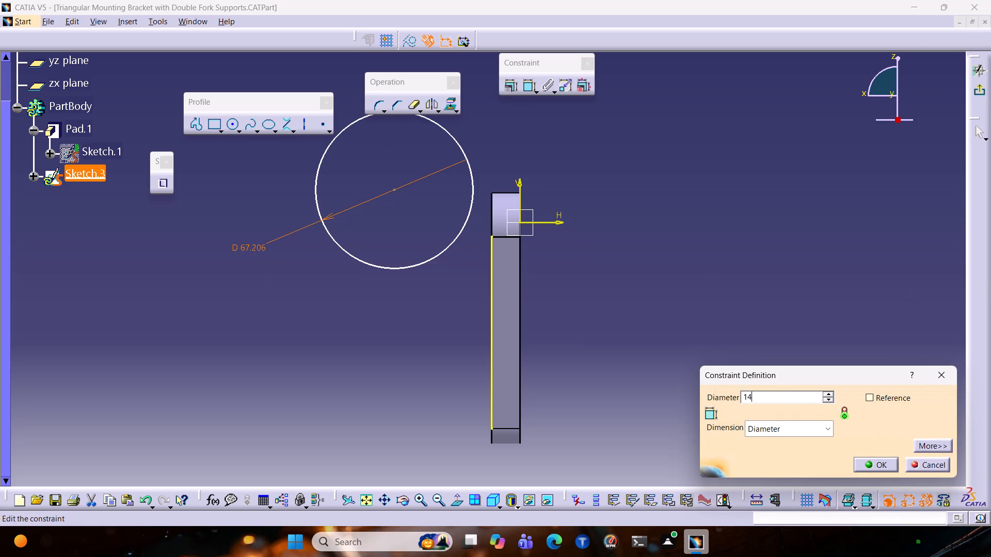
key("Return")
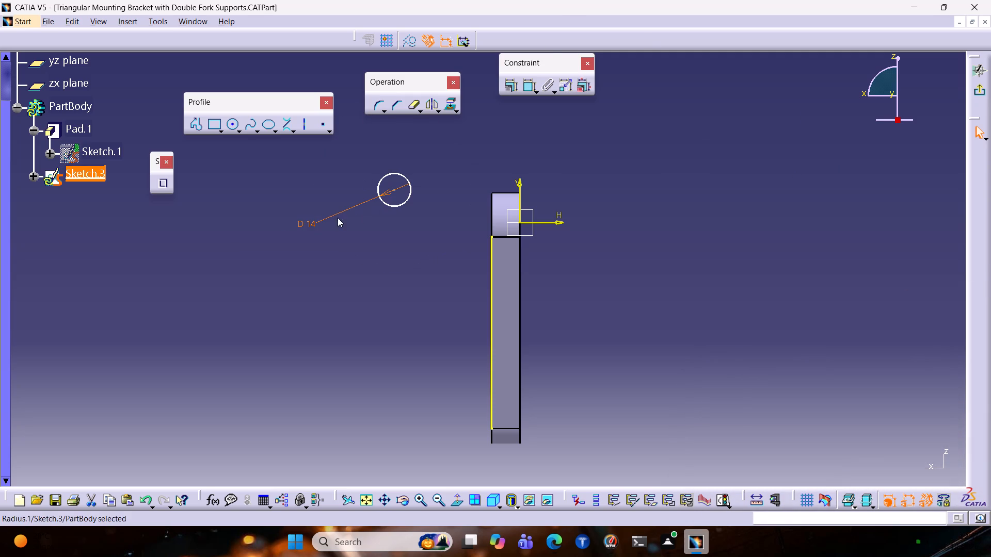
Switch the circle's diameter constraint to a radius dimension and set it to 14 mm.
double_click(300, 228)
double_click(303, 227)
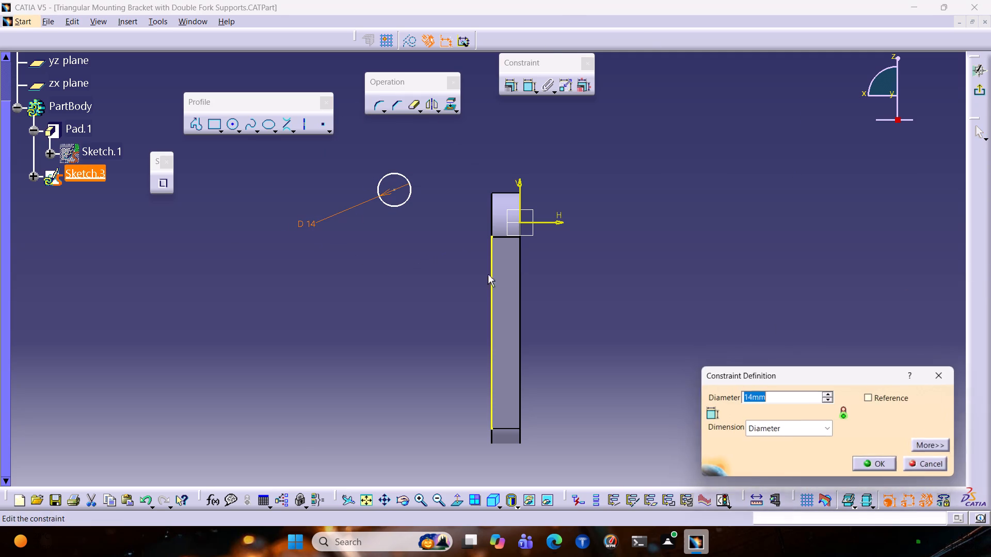
left_click(787, 440)
left_click(787, 438)
left_click(788, 433)
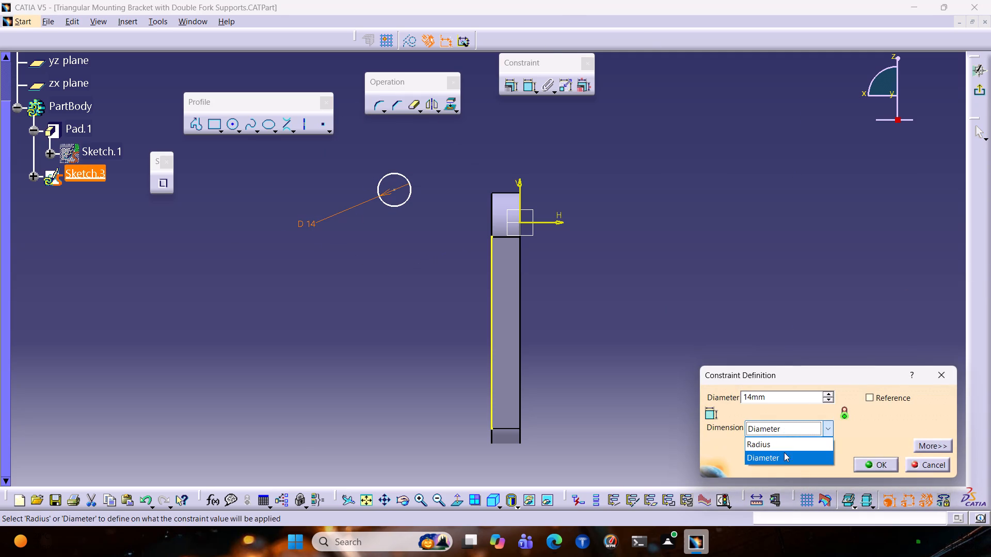
left_click(785, 450)
left_click_drag(789, 404, 706, 387)
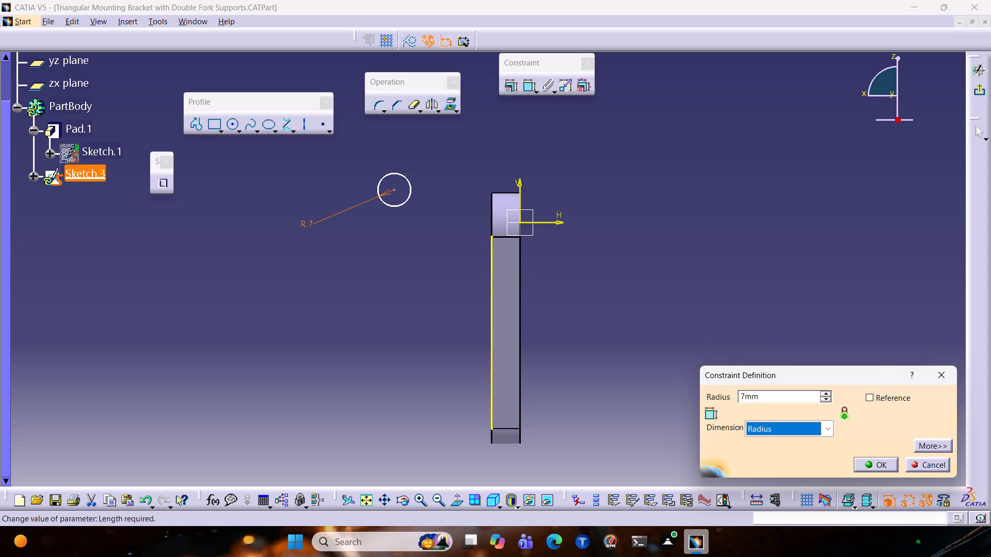
left_click_drag(783, 398, 682, 400)
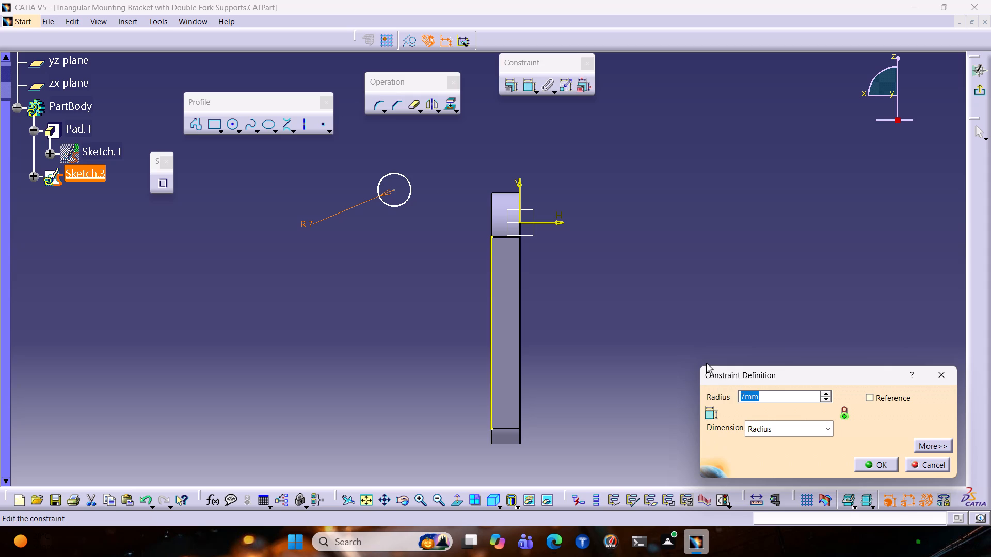
type("14")
key("Return")
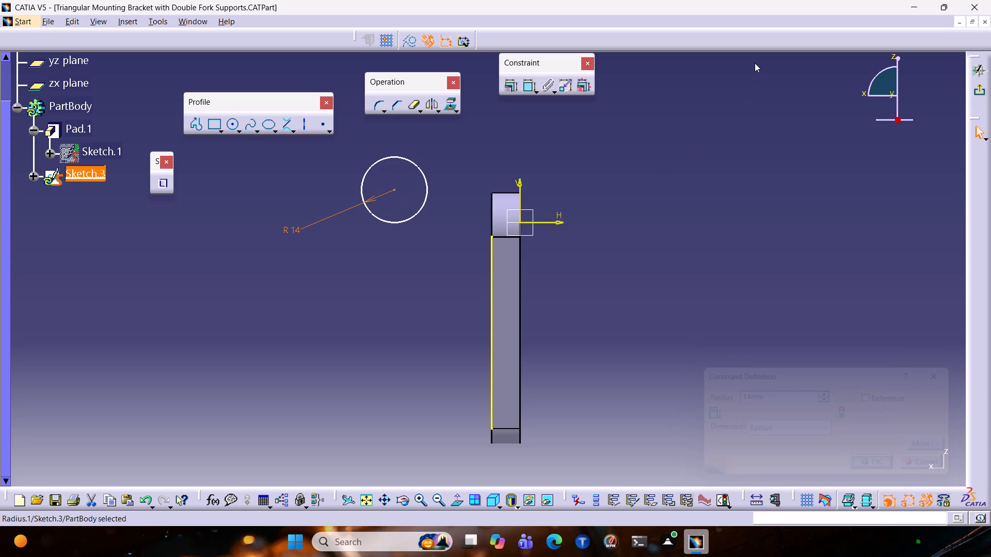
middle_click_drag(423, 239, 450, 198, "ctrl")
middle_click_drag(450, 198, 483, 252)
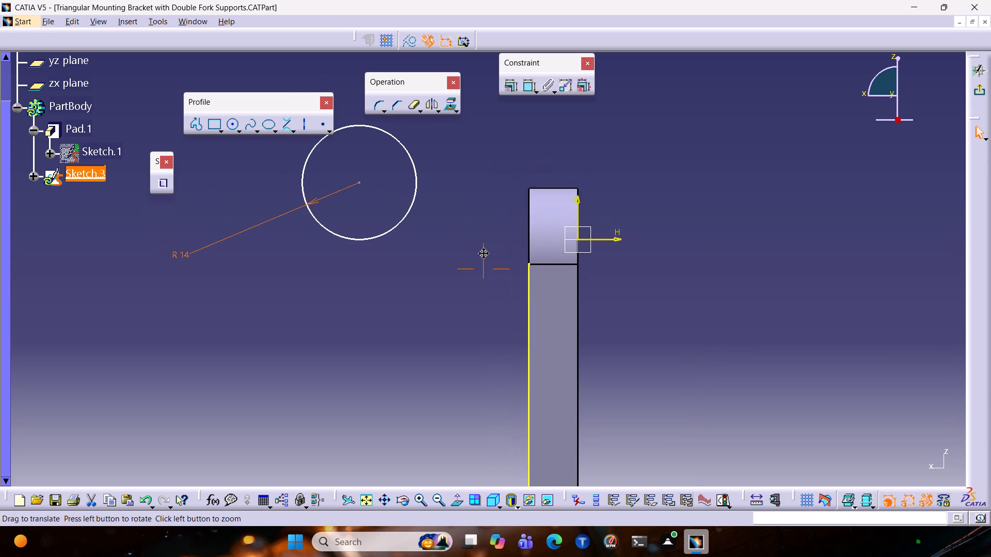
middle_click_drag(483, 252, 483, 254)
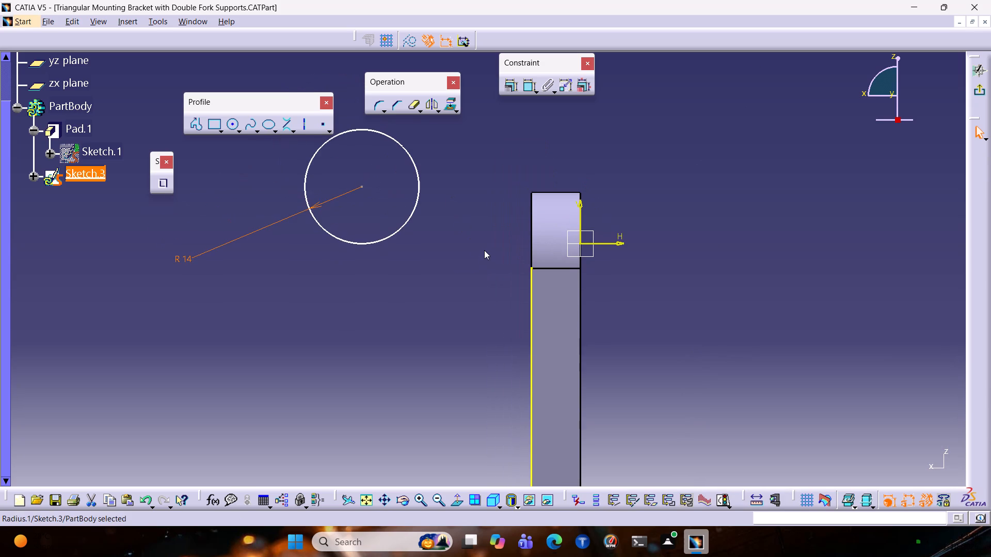
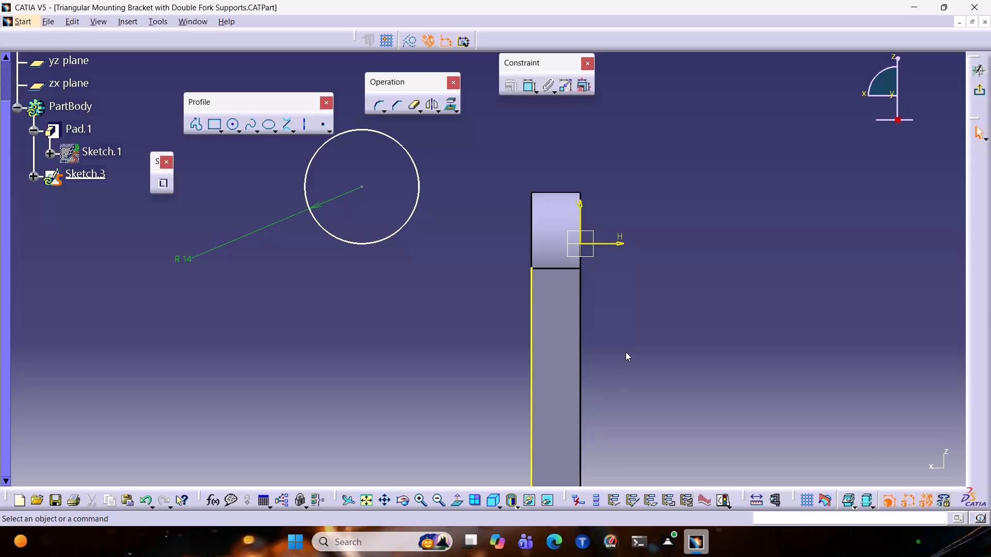
Open the existing part fig 61 from the Documents folder as a reference.
middle_click_drag(626, 352, 658, 329)
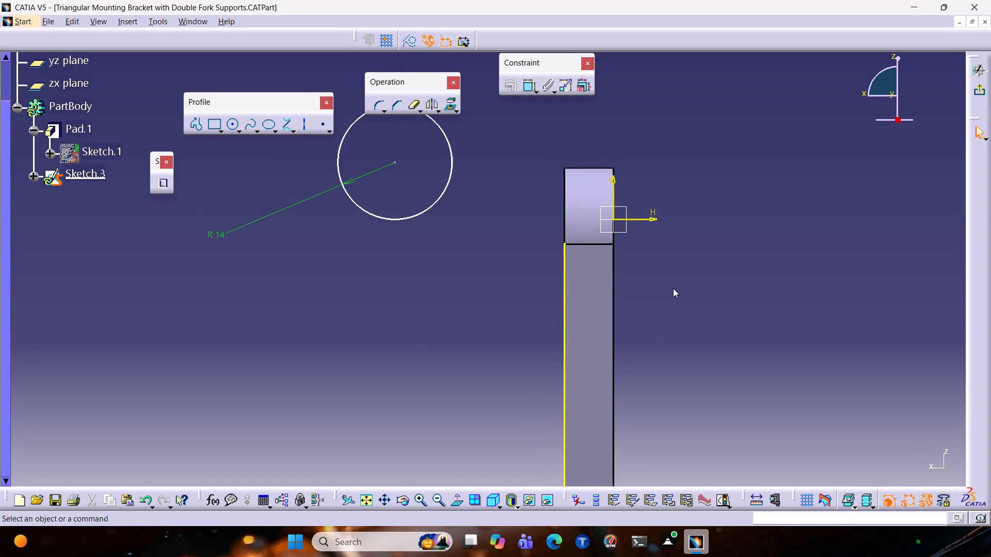
middle_click_drag(673, 290, 666, 316, "ctrl")
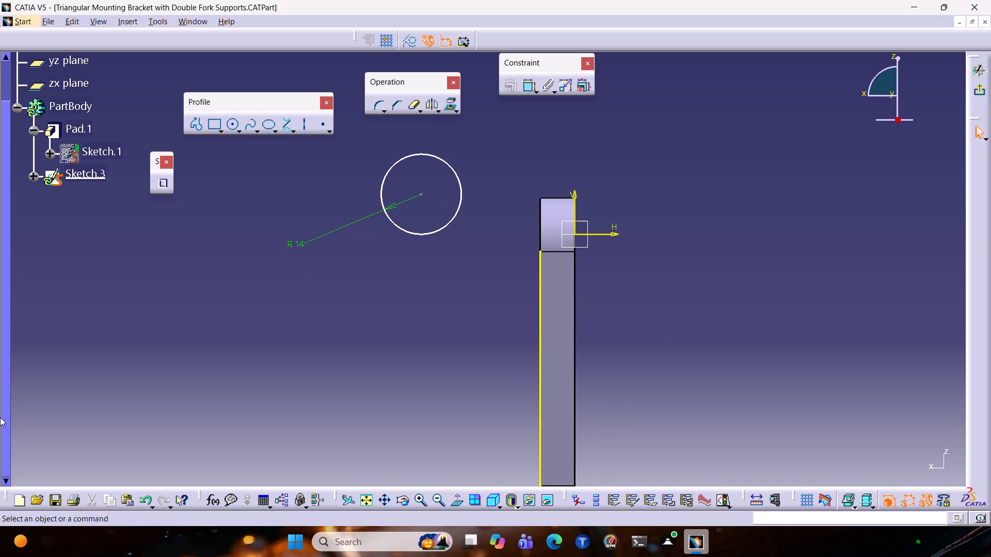
left_click(43, 25)
left_click(50, 76)
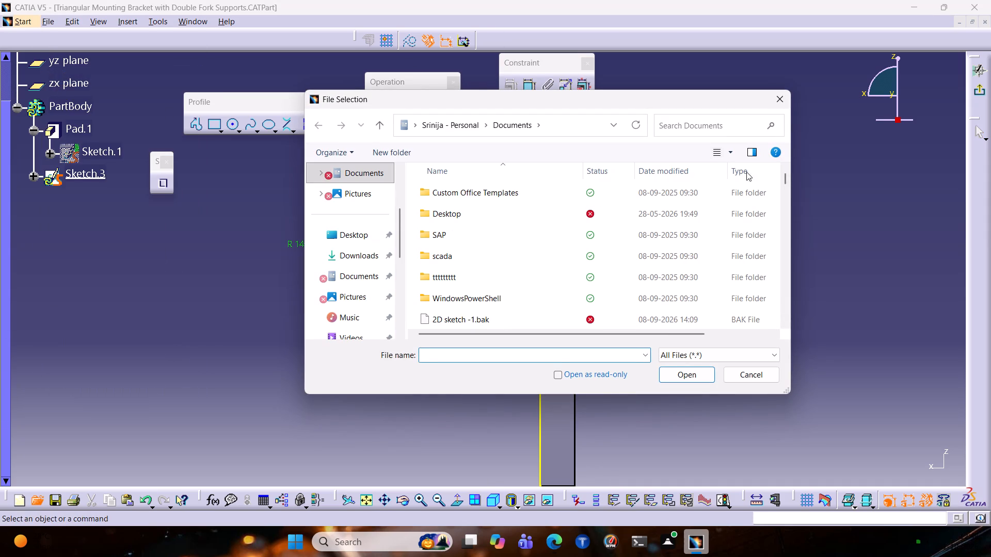
left_click(722, 130)
scroll(580, 175, "down", 6)
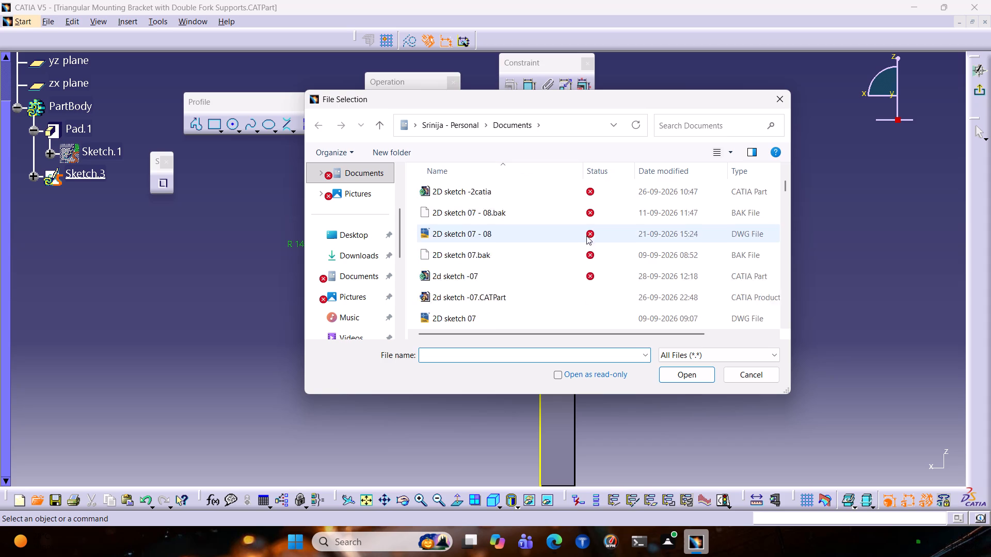
scroll(586, 236, "down", 15)
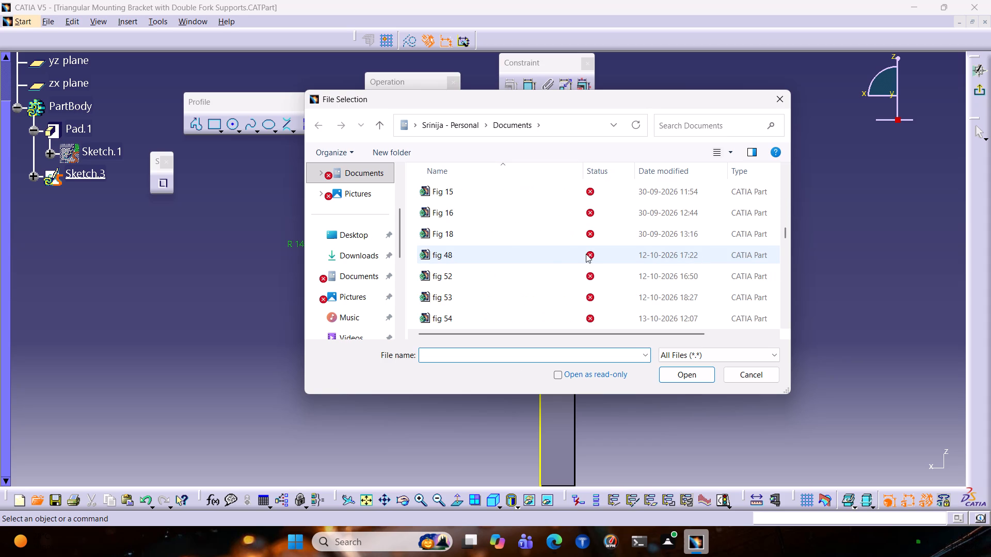
scroll(547, 251, "down", 2)
scroll(547, 251, "up", 1)
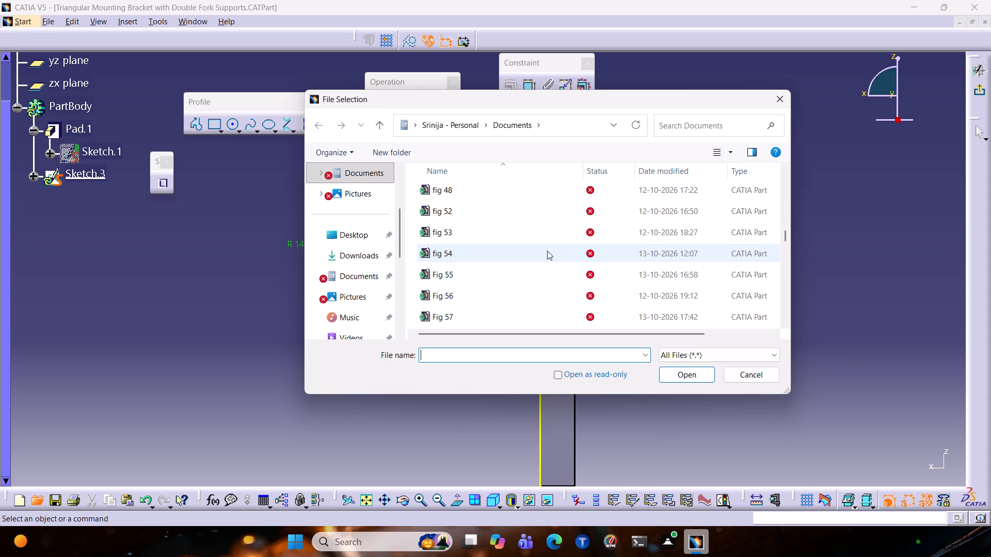
scroll(547, 251, "up", 3)
scroll(547, 250, "down", 3)
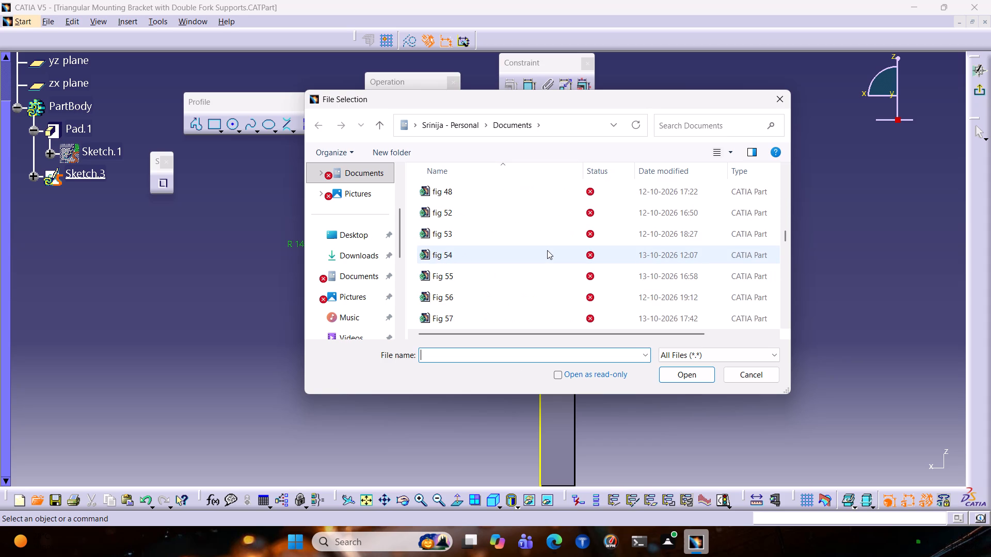
scroll(547, 250, "down", 15)
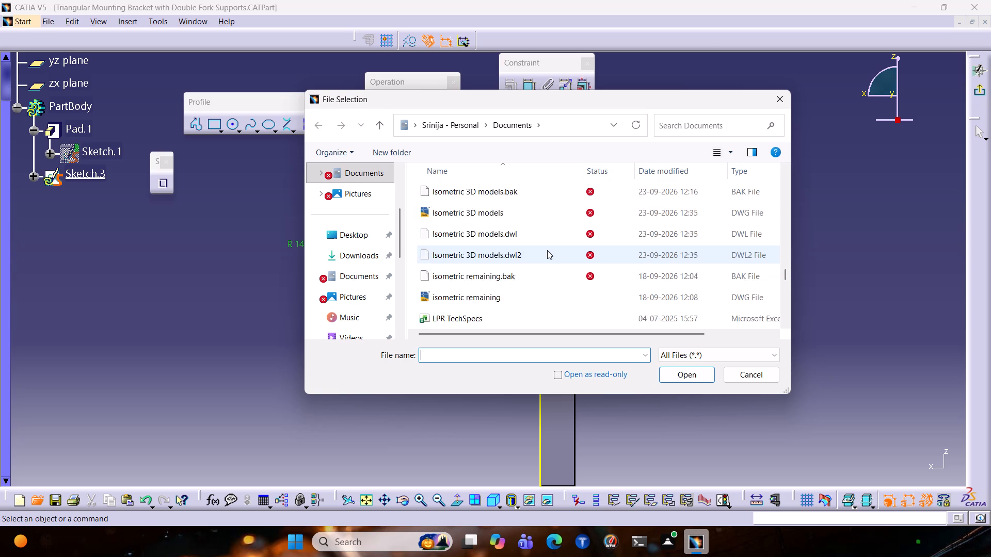
scroll(547, 250, "down", 5)
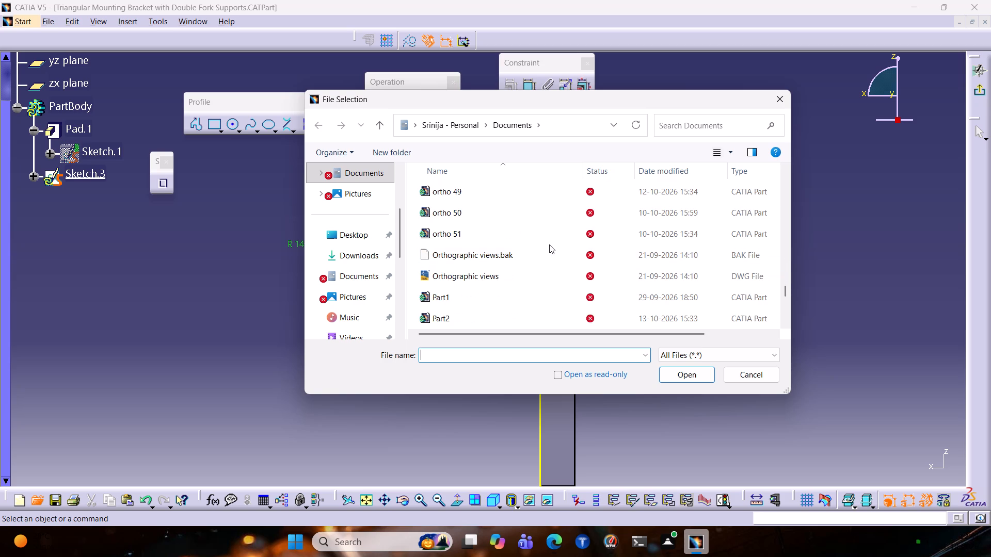
scroll(549, 245, "up", 9)
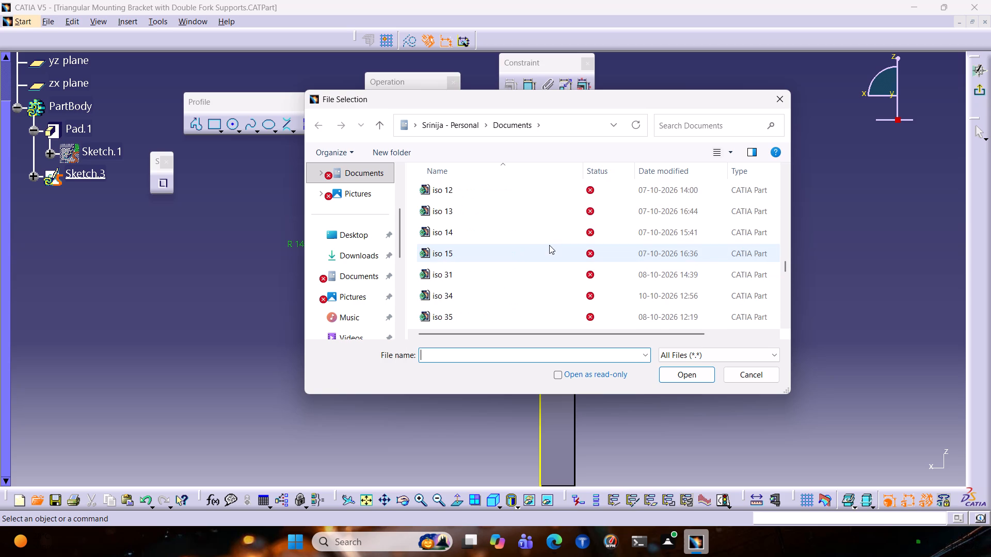
scroll(549, 245, "up", 2)
scroll(549, 245, "down", 4)
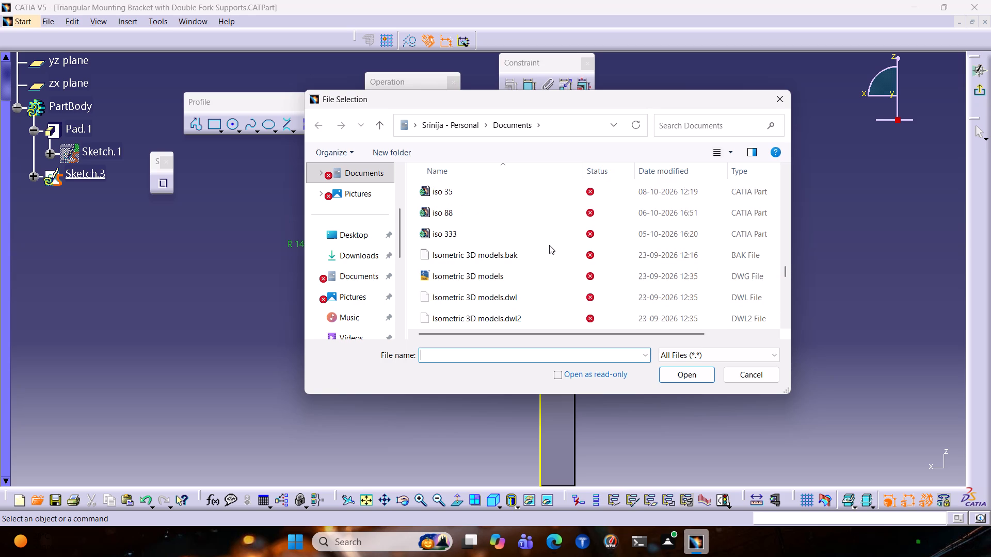
scroll(549, 245, "down", 12)
scroll(549, 245, "up", 2)
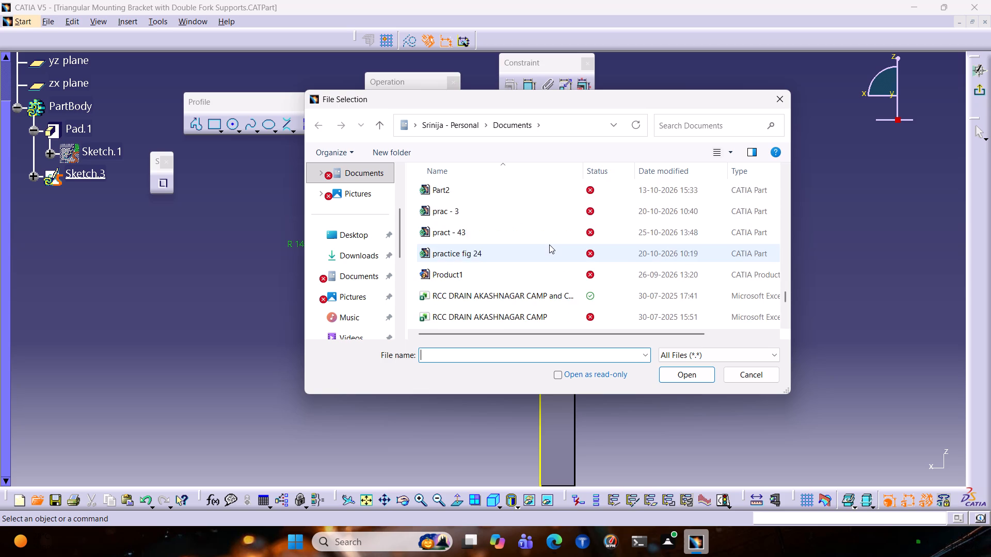
scroll(549, 244, "up", 12)
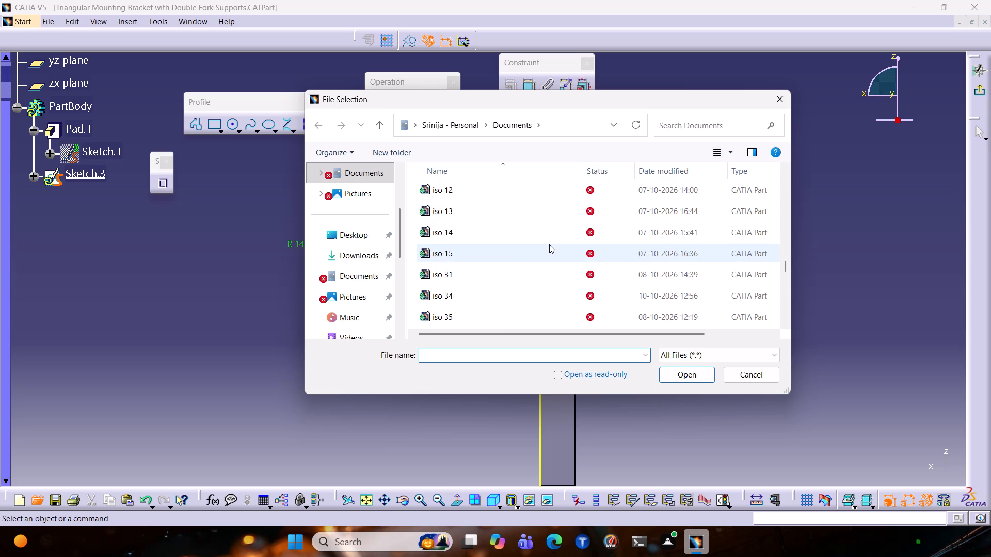
scroll(549, 244, "down", 1)
scroll(491, 280, "up", 7)
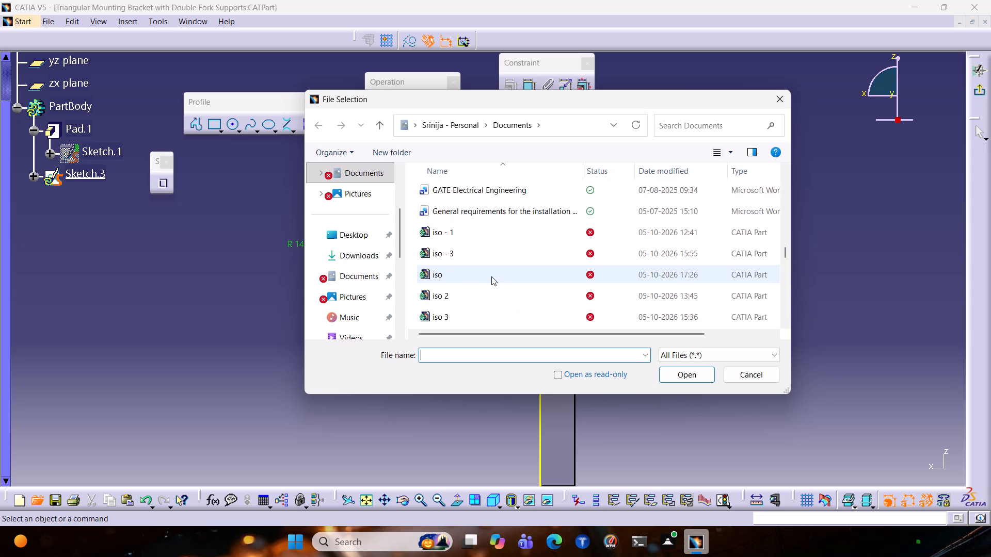
scroll(491, 276, "up", 2)
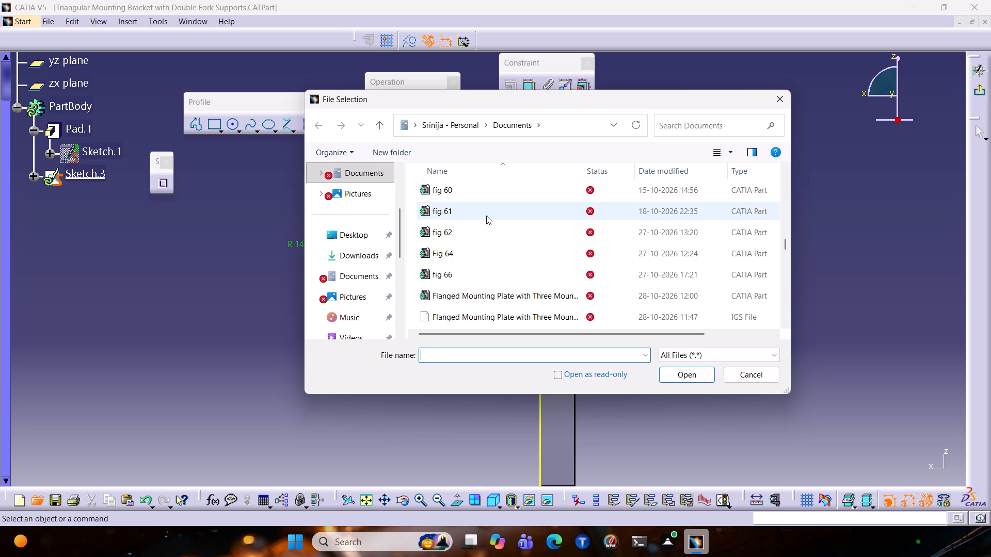
left_click(486, 216)
left_click(676, 370)
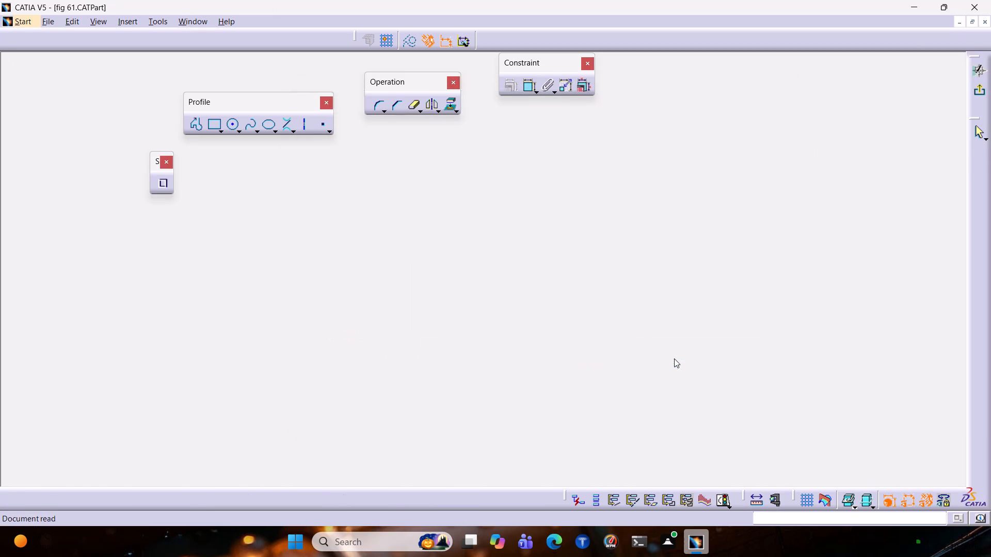
Examine the fig 61 bracket, then open Sketch.4 under Pad.2 and study its rectangles and dimensions.
middle_click_drag(314, 333, 624, 323)
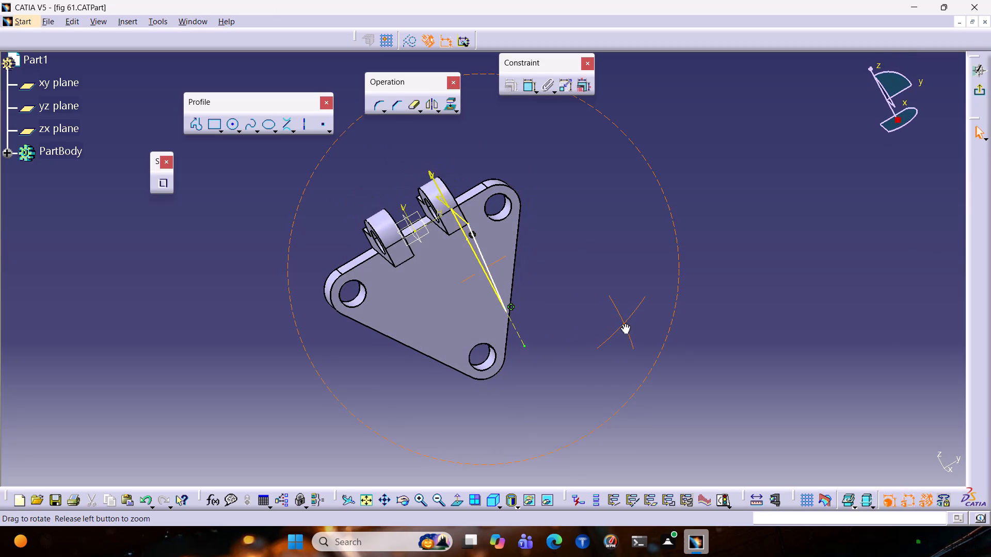
middle_click_drag(624, 323, 370, 336)
middle_click_drag(542, 228, 582, 239, "ctrl")
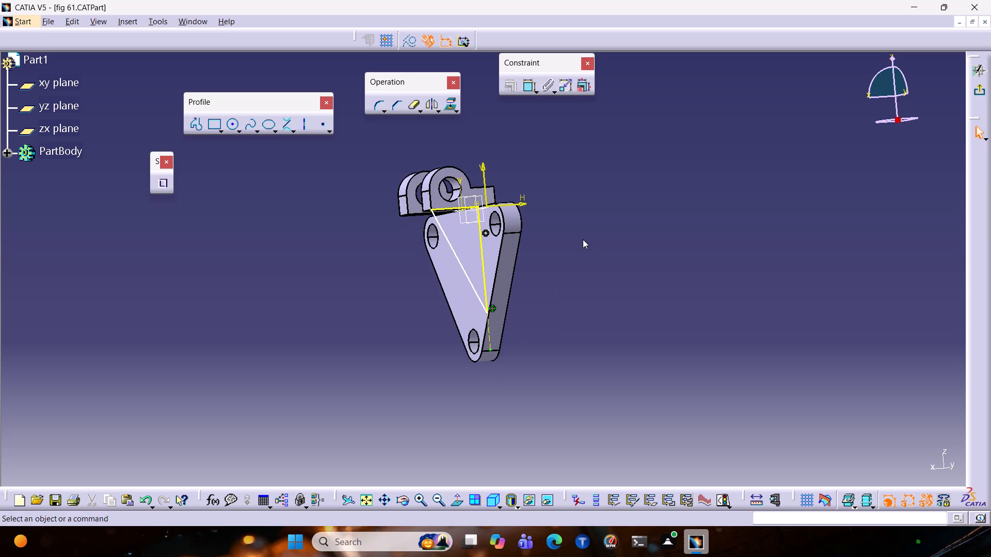
middle_click_drag(583, 238, 661, 227, "ctrl")
middle_click_drag(635, 211, 637, 239, "ctrl")
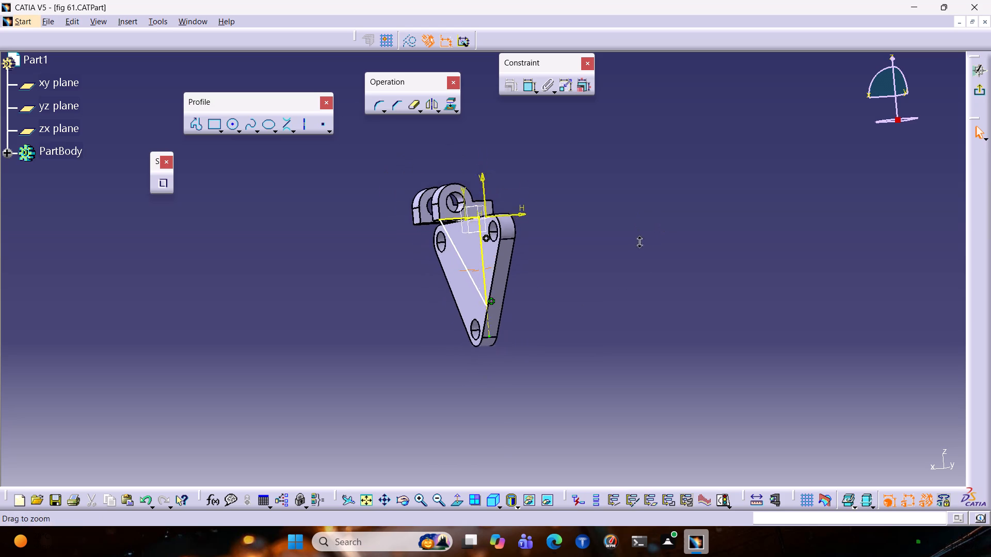
middle_click_drag(637, 239, 672, 217, "ctrl")
left_click(3, 155)
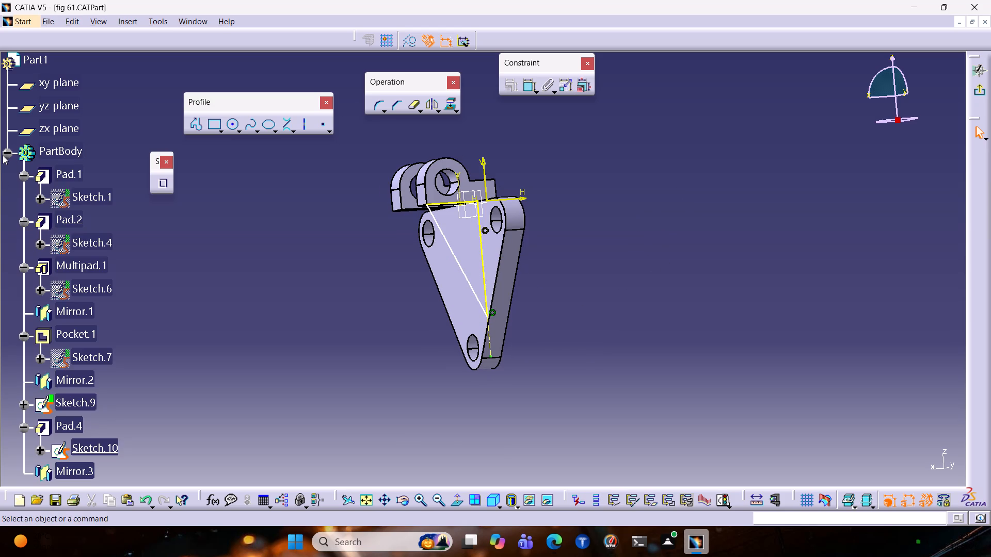
left_click(101, 241)
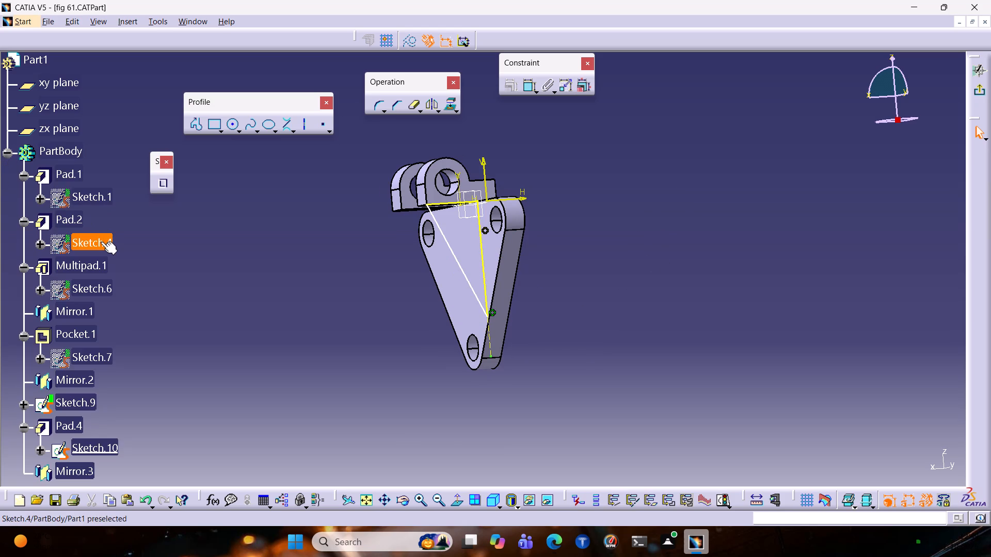
double_click(101, 241)
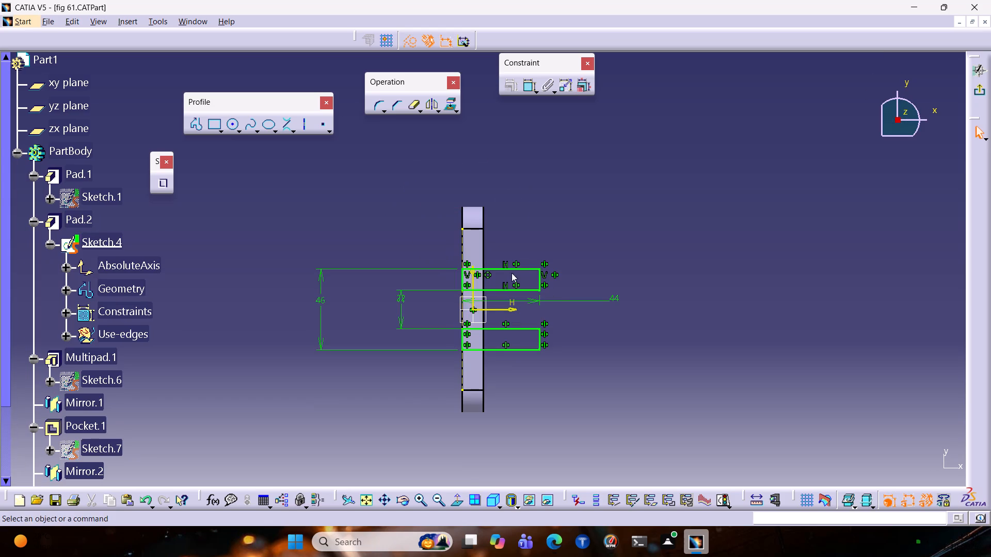
middle_click_drag(581, 363, 622, 302, "ctrl")
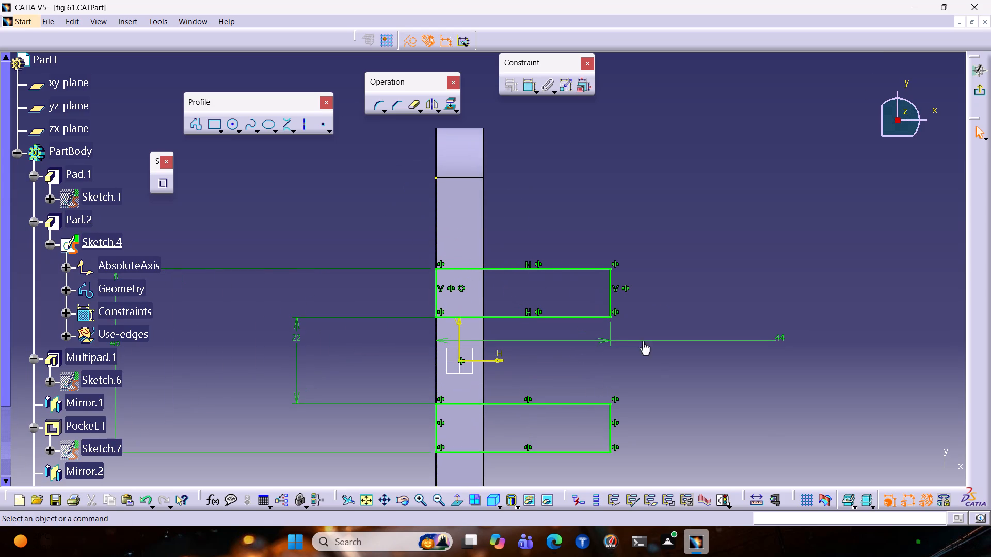
middle_click_drag(651, 315, 656, 199)
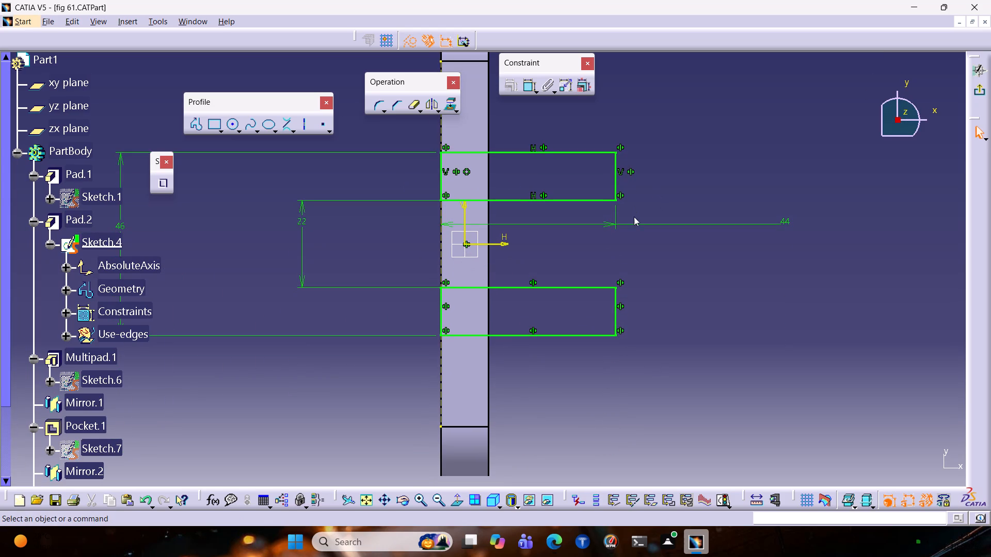
middle_click_drag(654, 274, 645, 291, "ctrl")
middle_click_drag(654, 307, 427, 271)
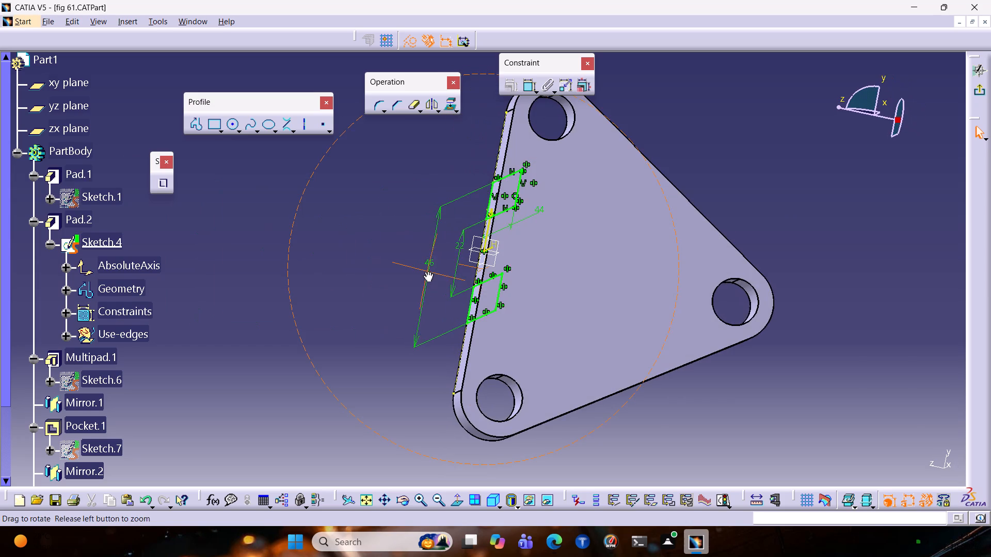
middle_click_drag(427, 271, 578, 287)
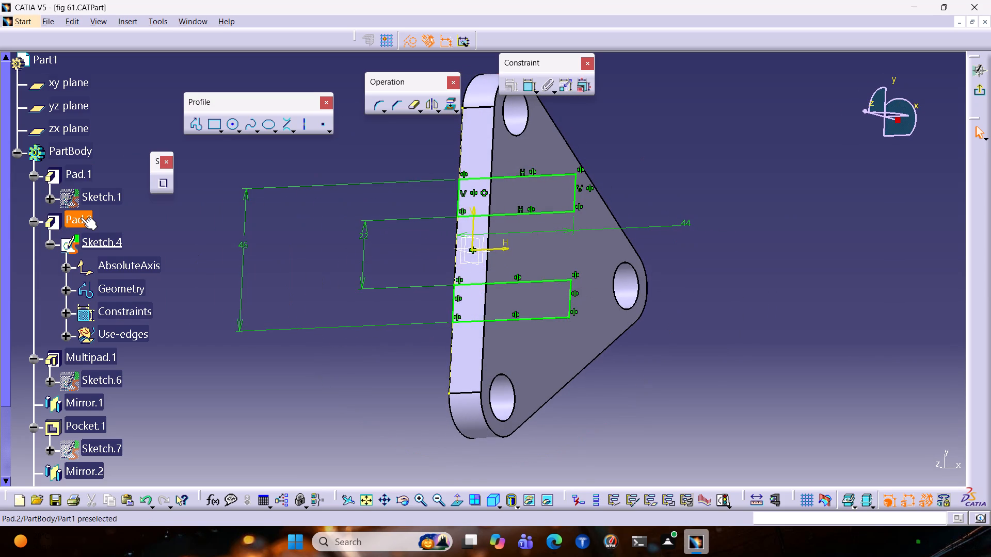
Open Sketch.6 under Multipad.1 and examine how the fork's arc and hole are sketched.
double_click(116, 383)
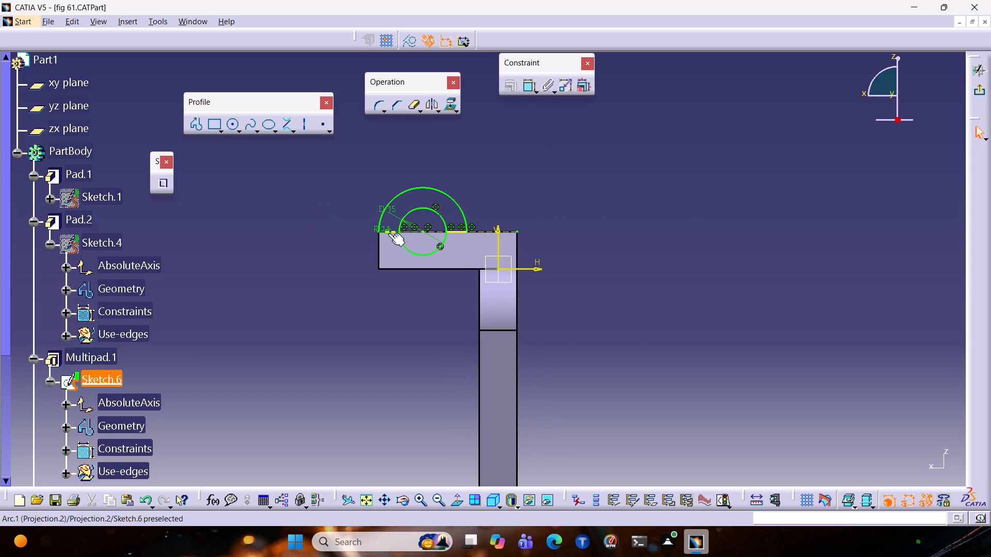
scroll(196, 337, "down", 2)
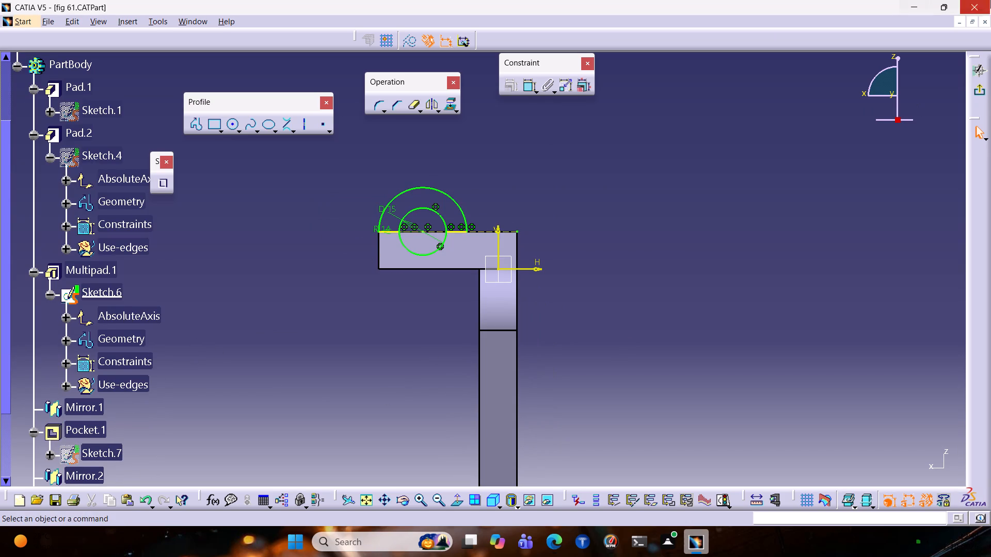
Minimize the fig 61 part and return to the maximized Triangular Mounting Bracket with Double Fork Supports part, declining to save changes.
left_click(964, 24)
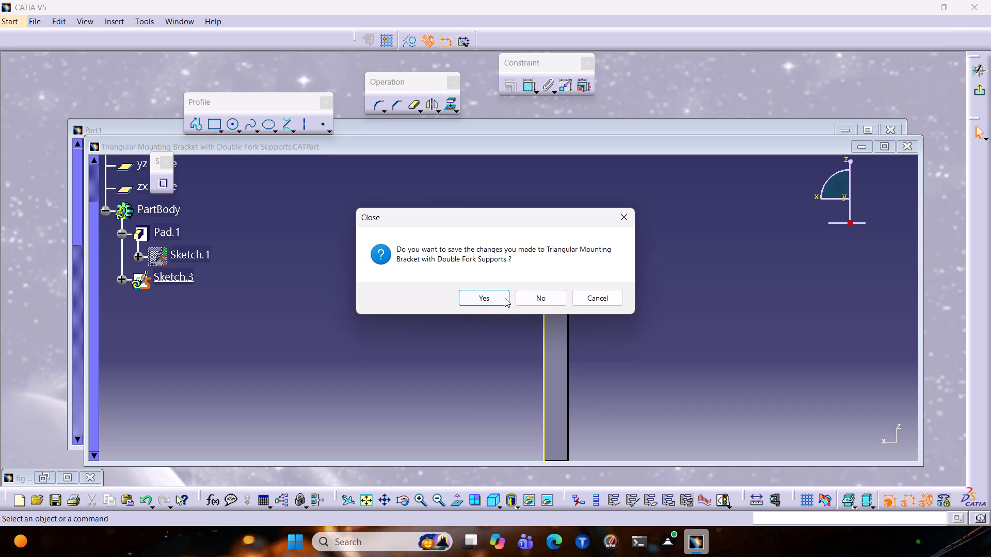
left_click(545, 300)
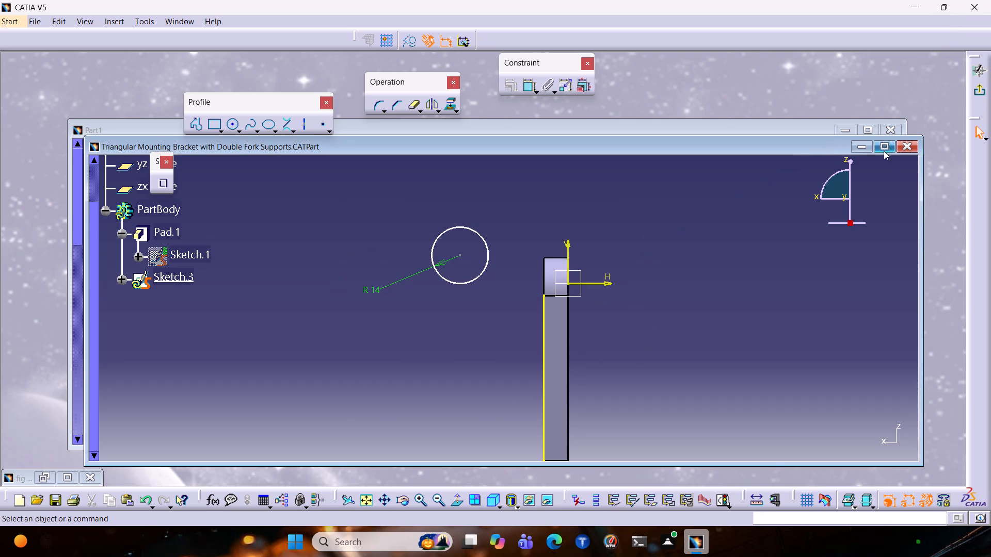
left_click(882, 149)
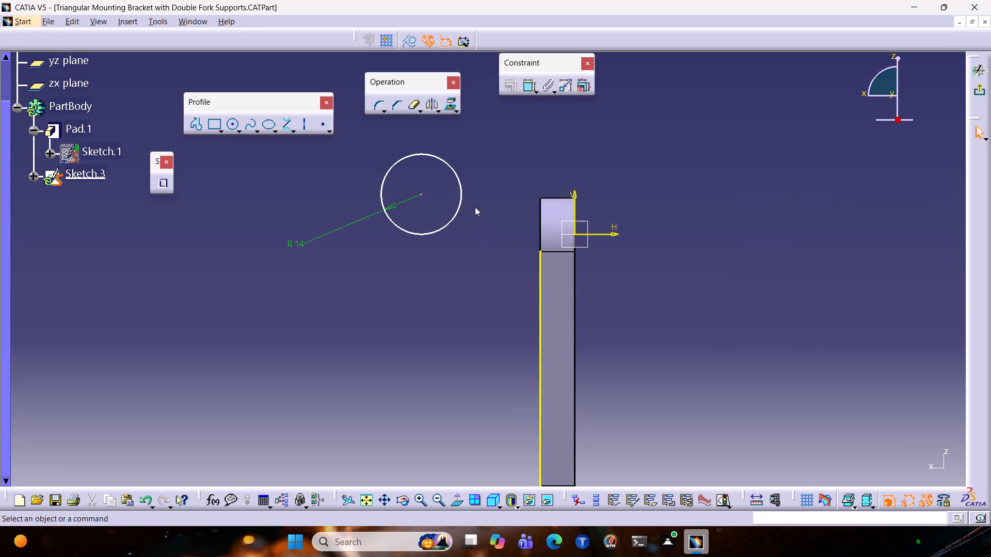
Delete the R 14 circle beside the plate's upper end in Sketch.3.
left_click(460, 202)
key("Delete")
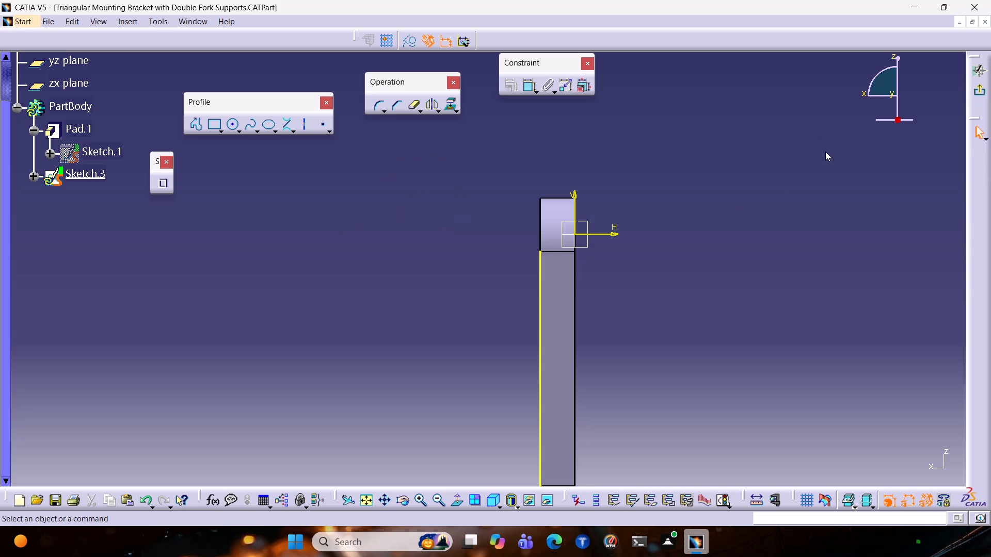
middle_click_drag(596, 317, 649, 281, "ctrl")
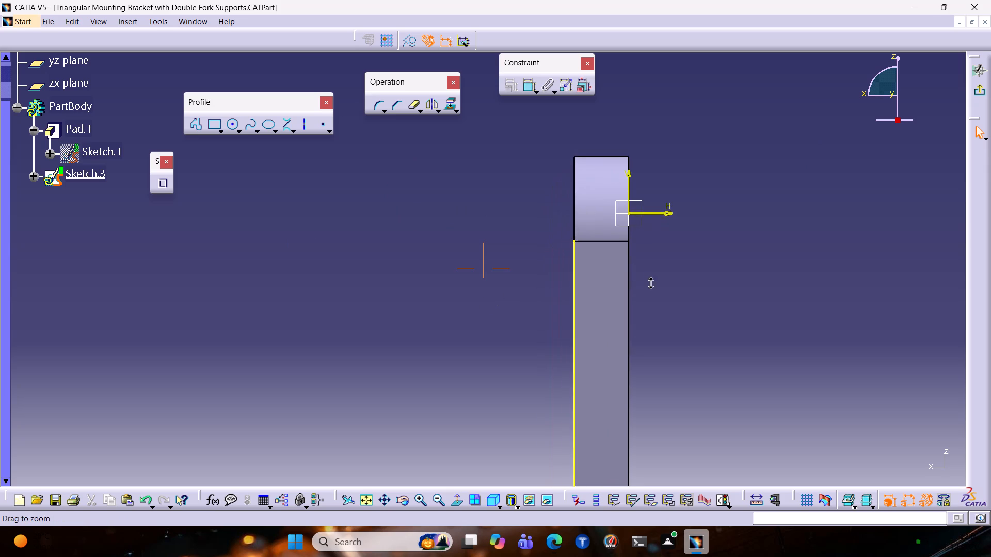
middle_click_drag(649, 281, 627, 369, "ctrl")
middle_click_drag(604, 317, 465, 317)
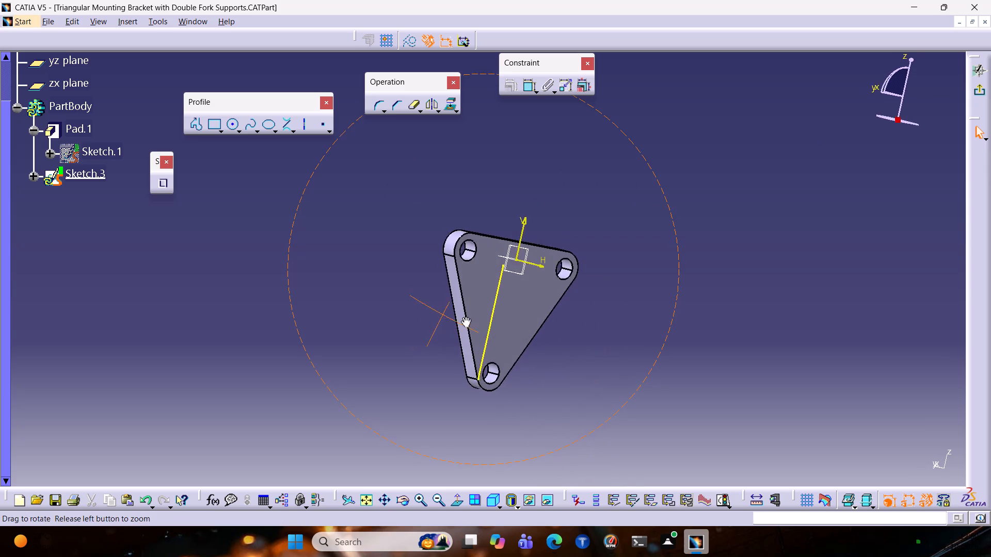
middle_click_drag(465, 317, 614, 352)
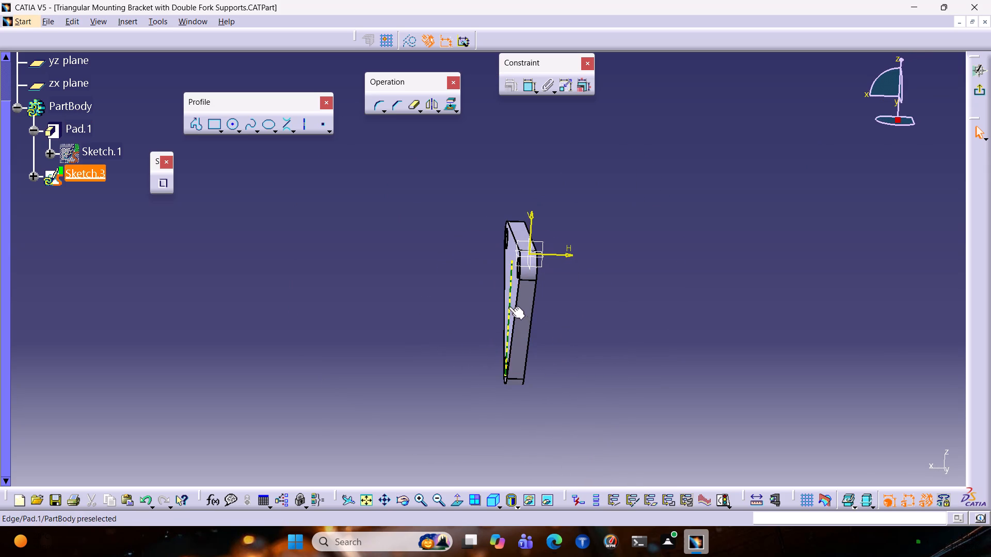
Delete the remaining dashed line running along the plate's length in Sketch.3.
left_click(509, 305)
key("Delete")
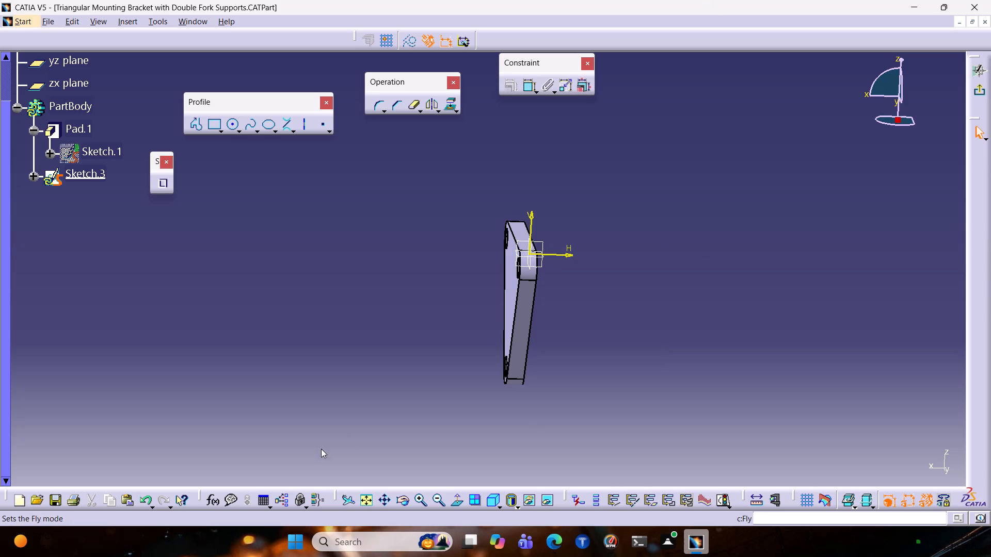
With the view normal to the sketch, draw two concentric circles of about 14 mm and 7 mm radius beside the plate's upper end.
left_click(457, 504)
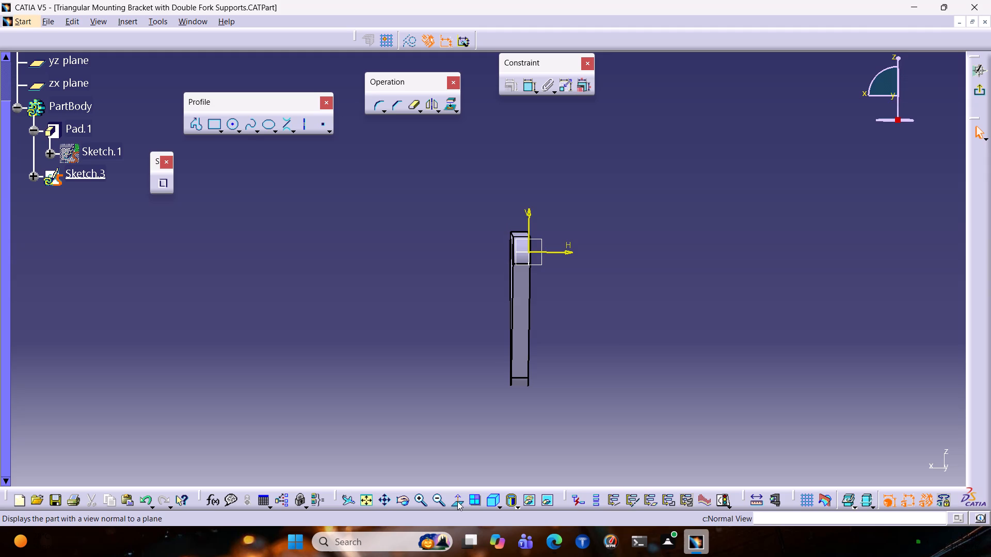
middle_click_drag(576, 359, 643, 275, "ctrl")
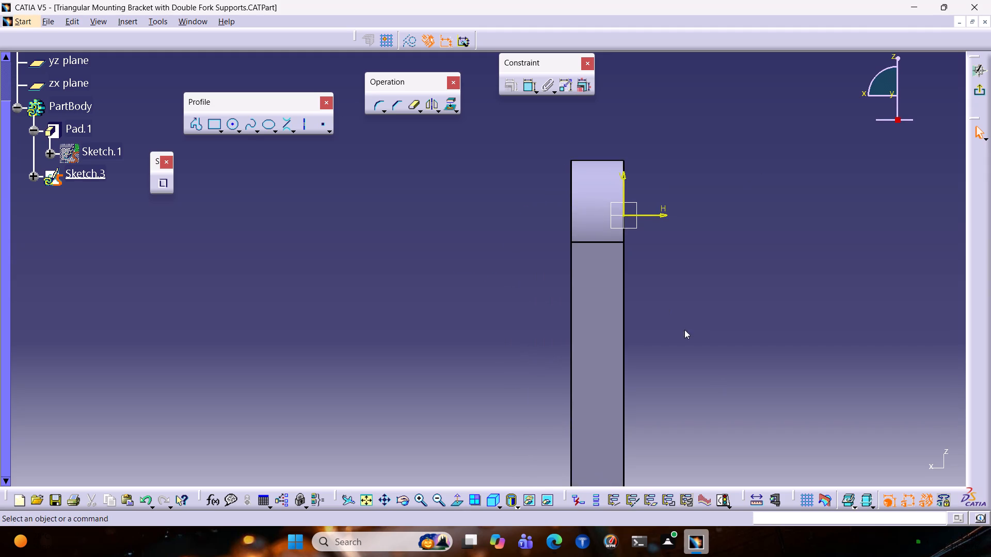
middle_click_drag(718, 381, 693, 279)
middle_click_drag(677, 228, 634, 288, "ctrl")
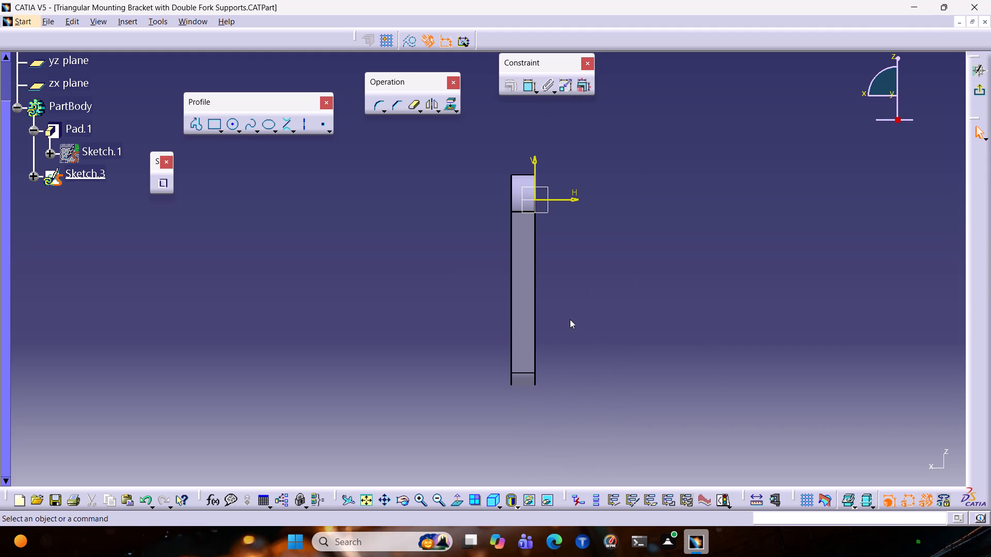
left_click(227, 125)
middle_click_drag(405, 217, 411, 264)
left_click(449, 206)
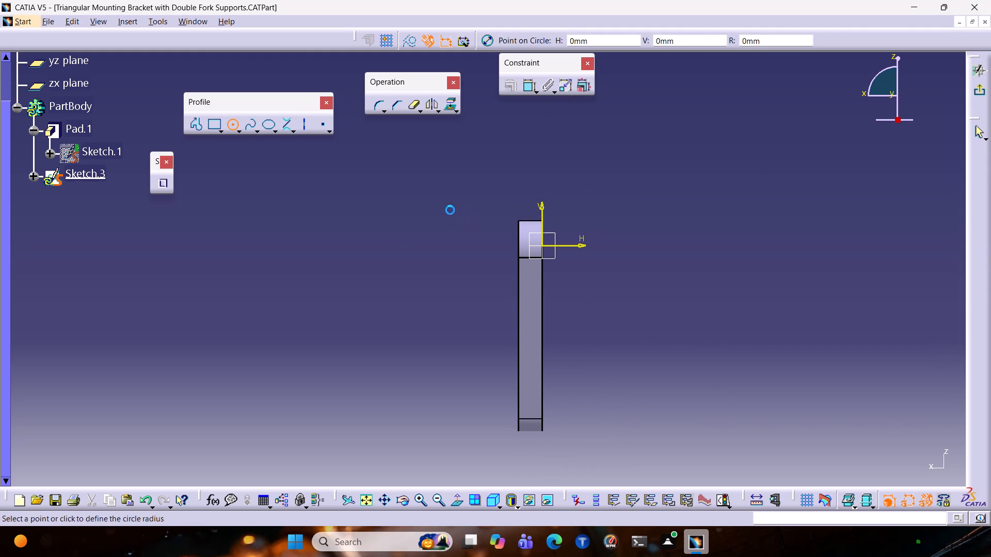
left_click(467, 230)
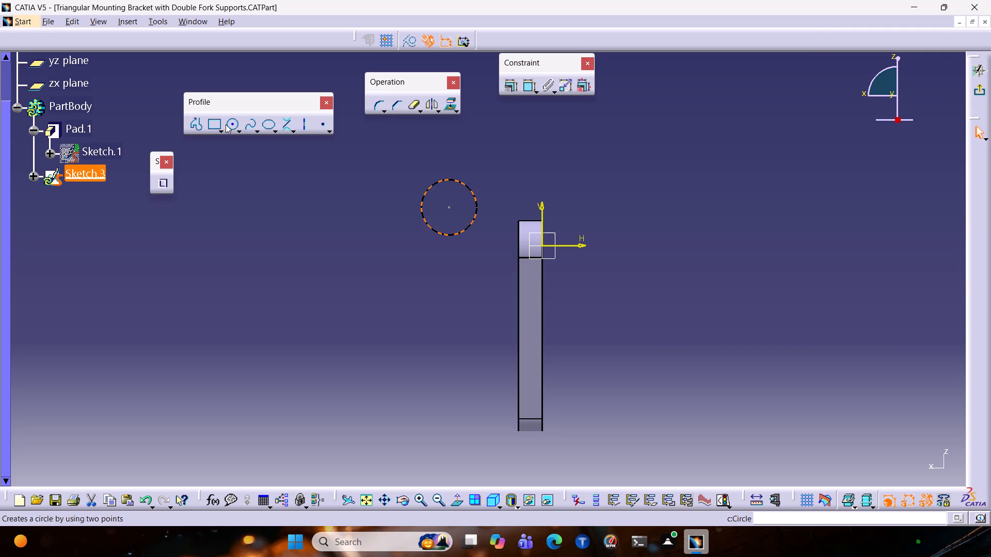
left_click(229, 123)
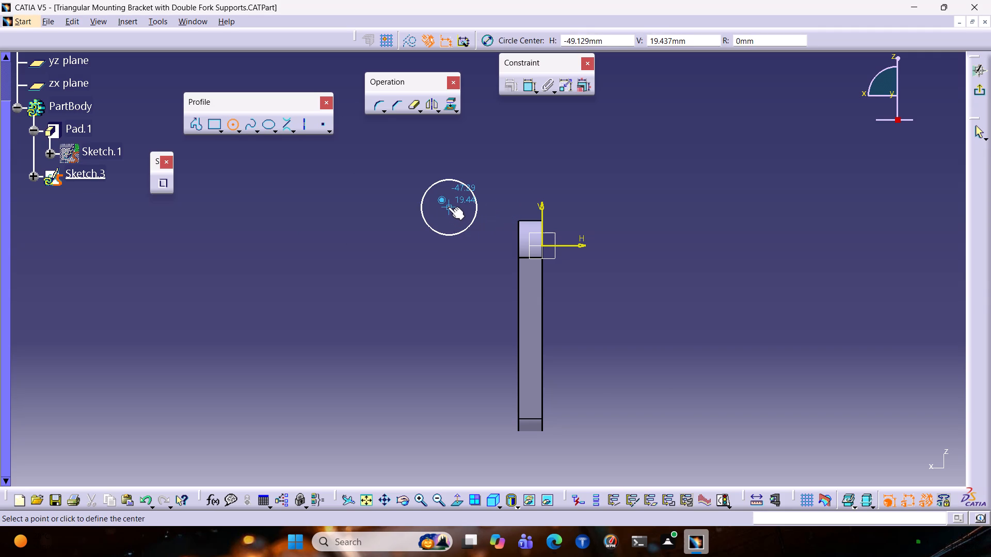
left_click(450, 207)
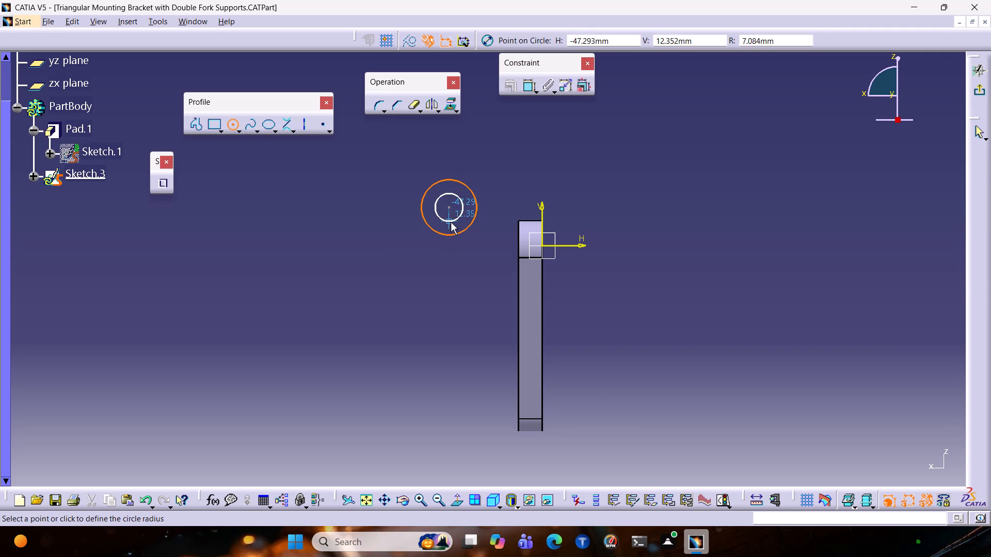
left_click(451, 222)
Add radius dimensions to the inner and outer concentric circles.
left_click(526, 89)
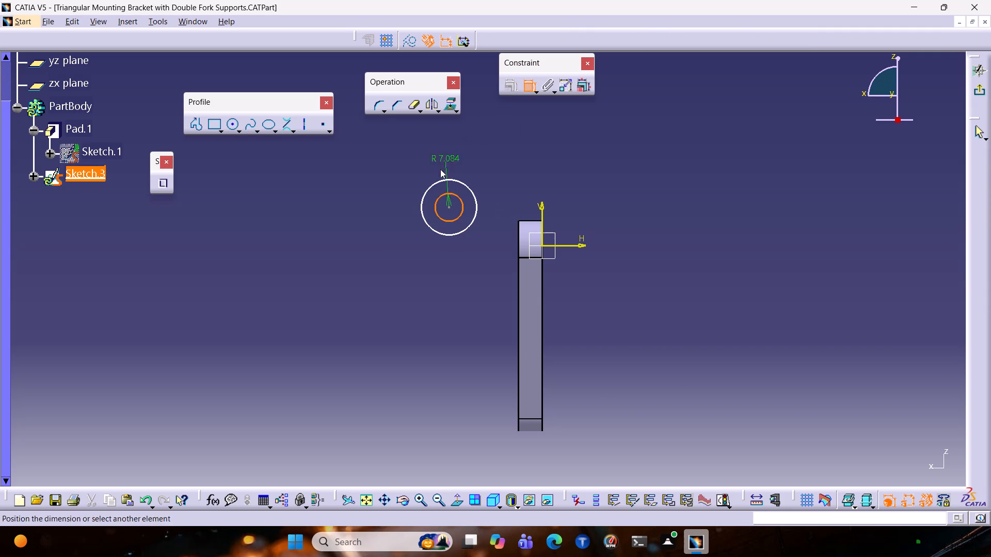
left_click(439, 171)
left_click(422, 198)
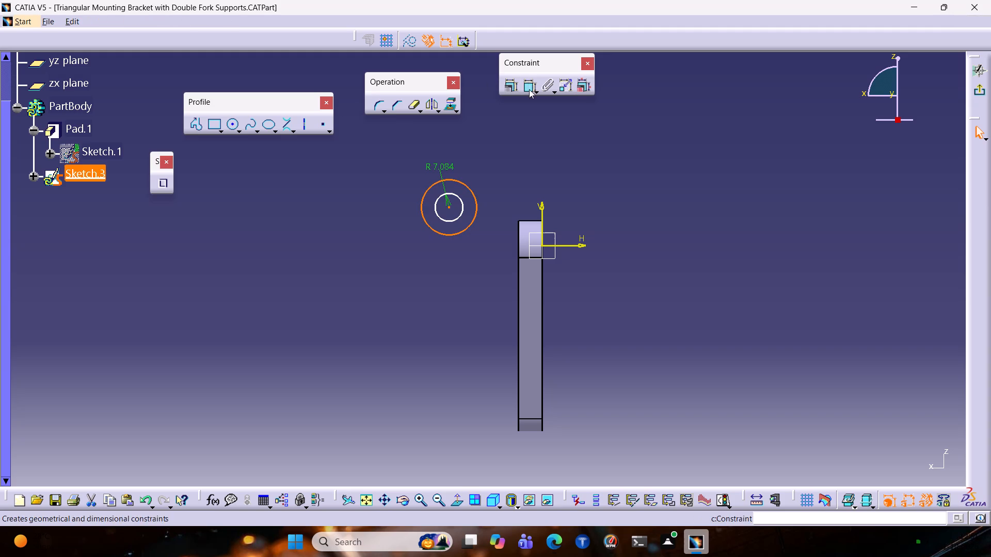
left_click(529, 89)
left_click(419, 228)
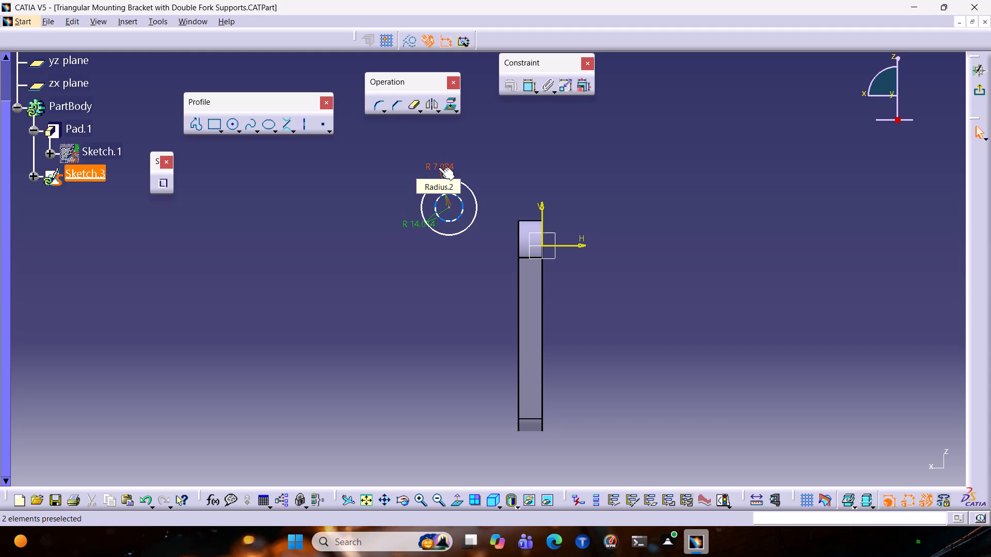
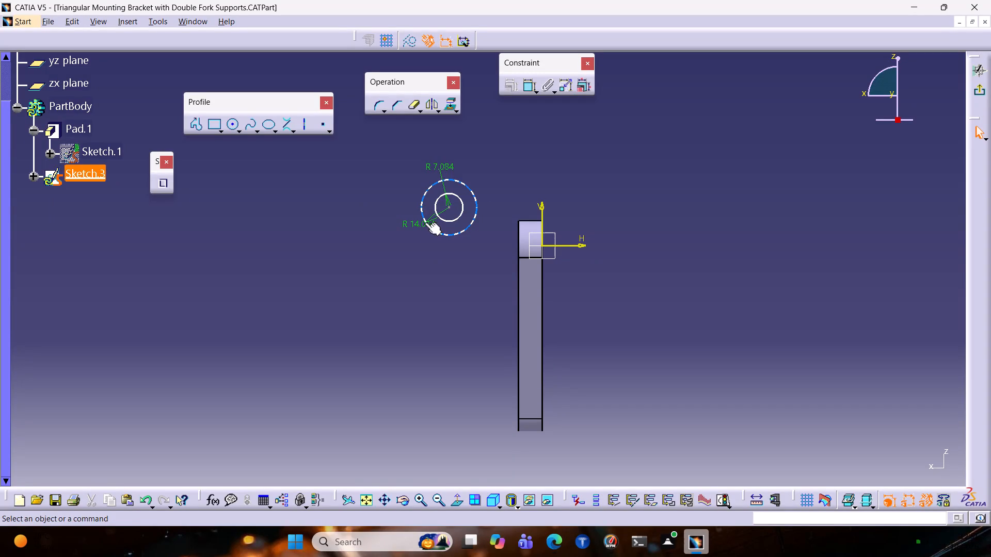
Switch the inner circle's radius dimension to a diameter and set it to 15 mm.
left_click(439, 162)
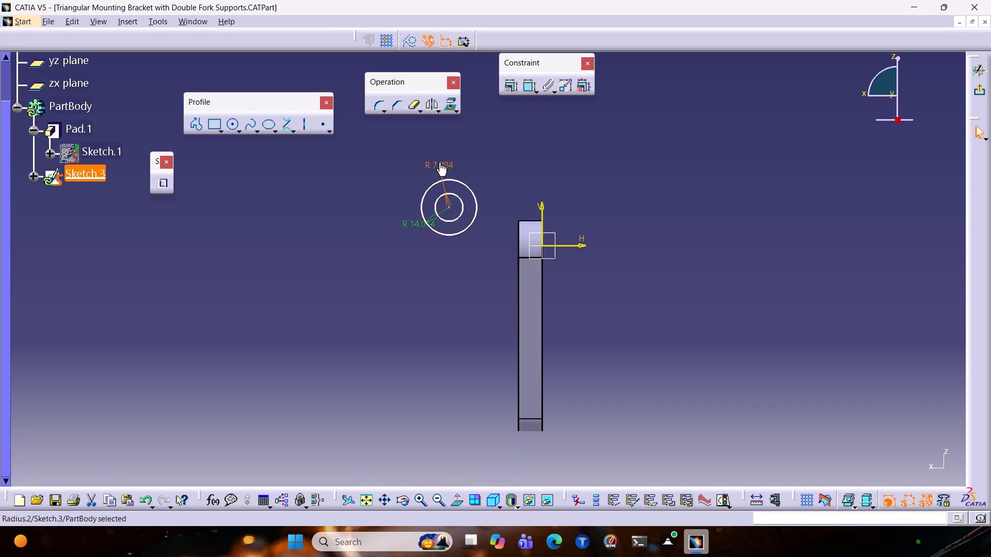
double_click(437, 165)
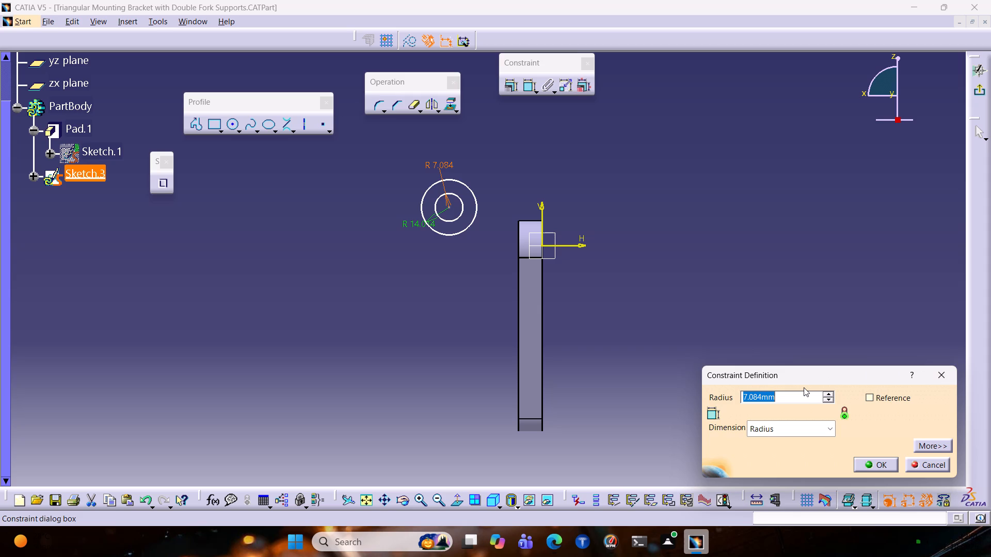
left_click(790, 431)
left_click(792, 453)
left_click_drag(795, 395, 714, 403)
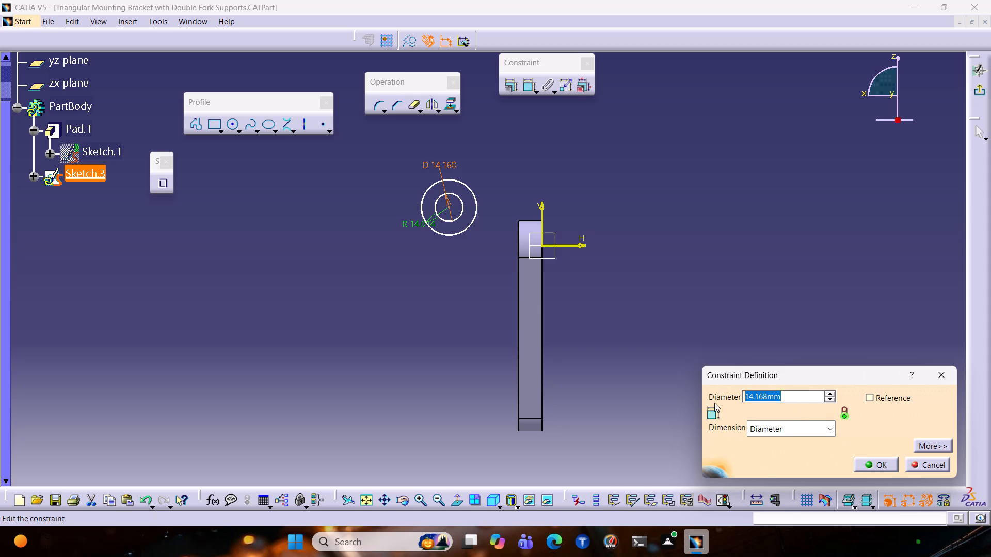
type("15")
key("Return")
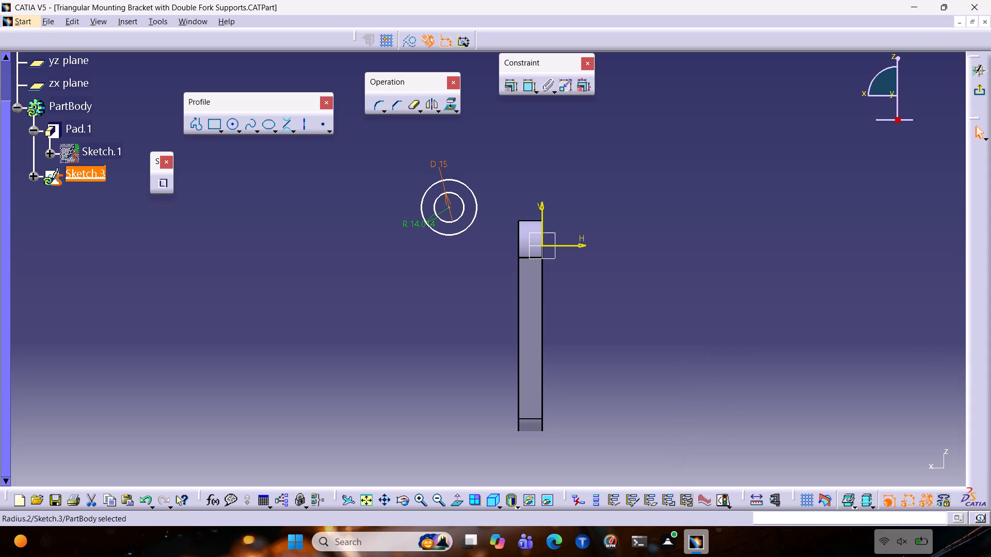
Set the outer circle's radius to 14 mm.
double_click(417, 221)
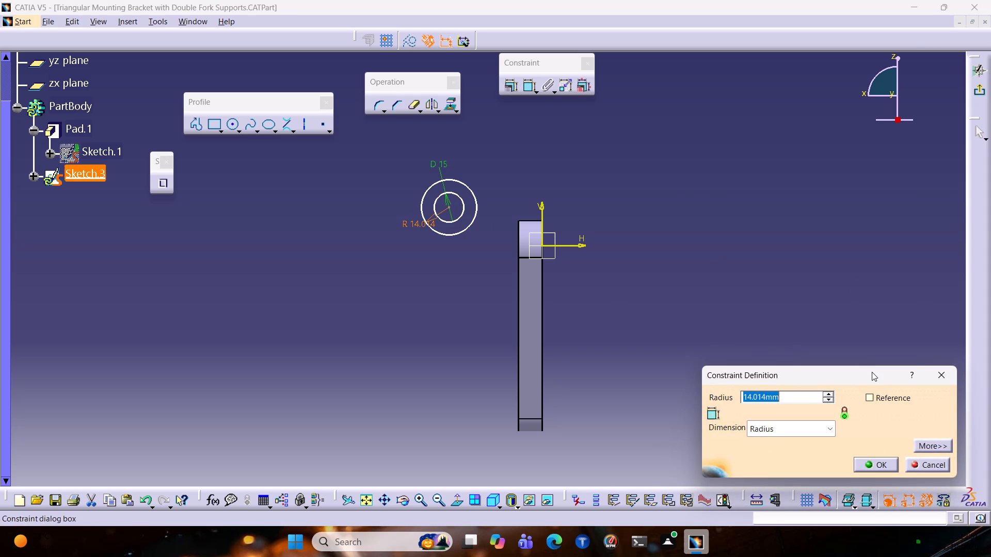
type("14")
key("Return")
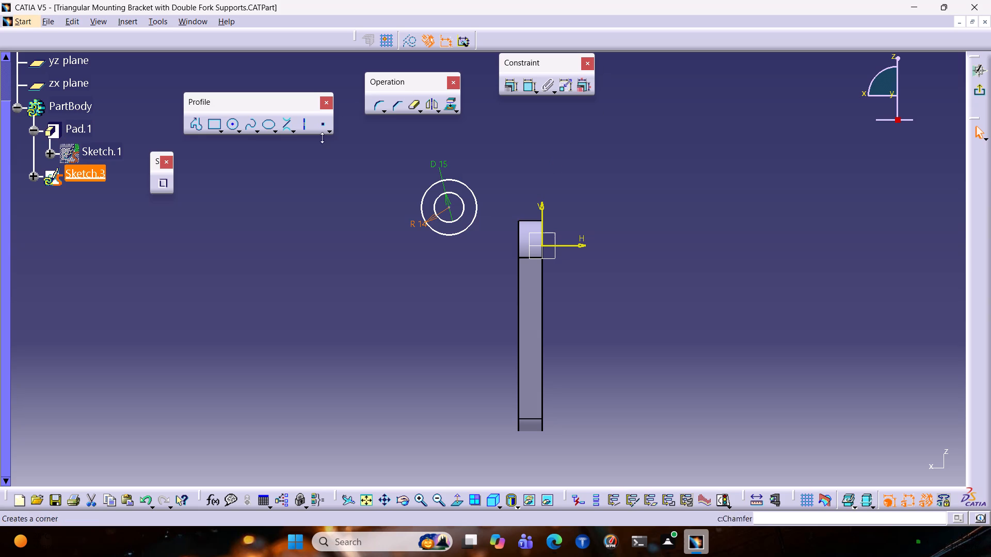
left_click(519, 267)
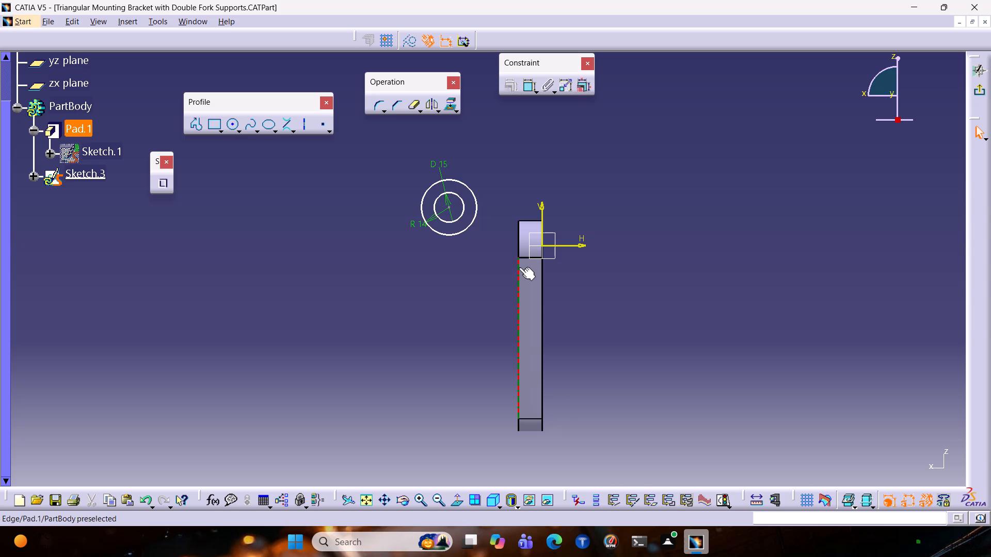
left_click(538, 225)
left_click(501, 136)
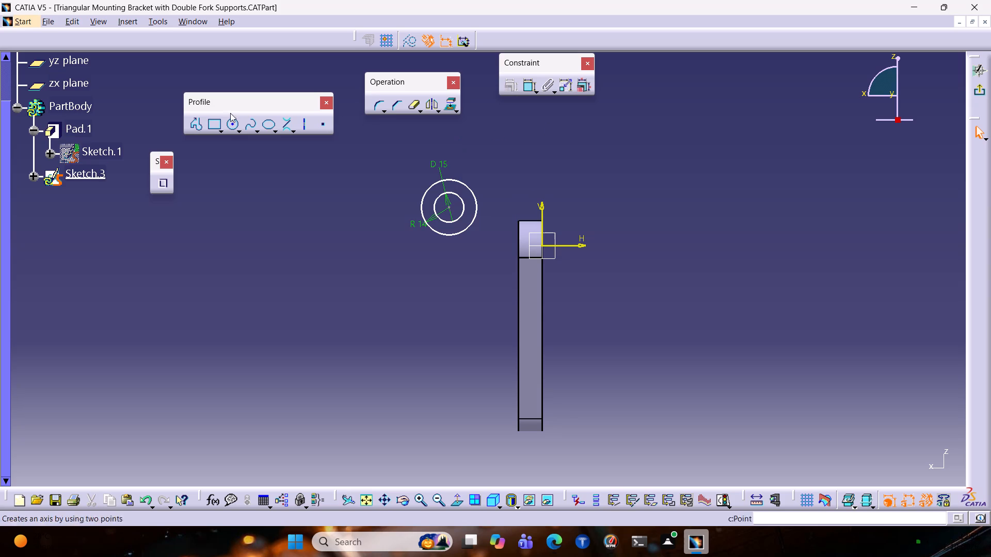
With the Profile tool, draw a 70 mm vertical line down the plate's circle-side edge, starting from its upper corner.
left_click(189, 126)
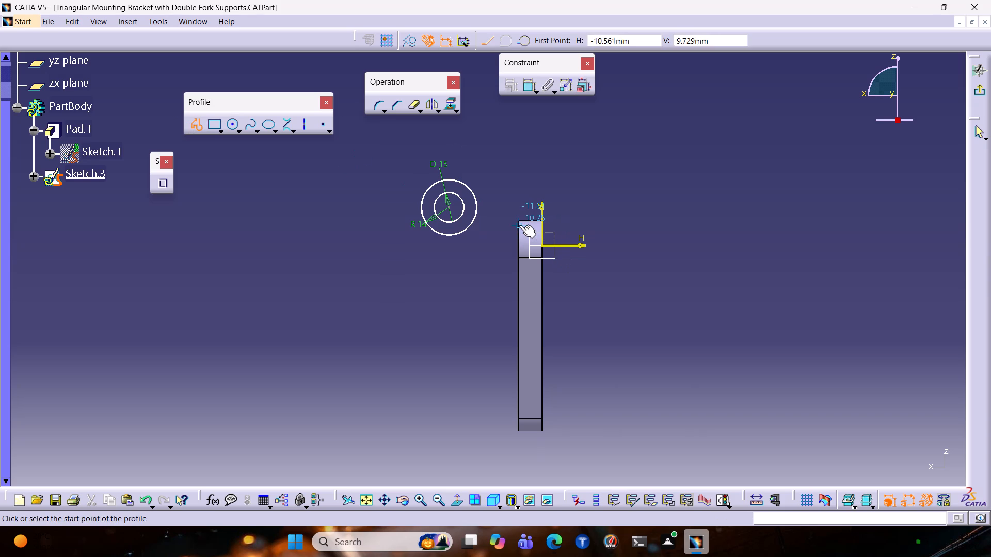
left_click(518, 220)
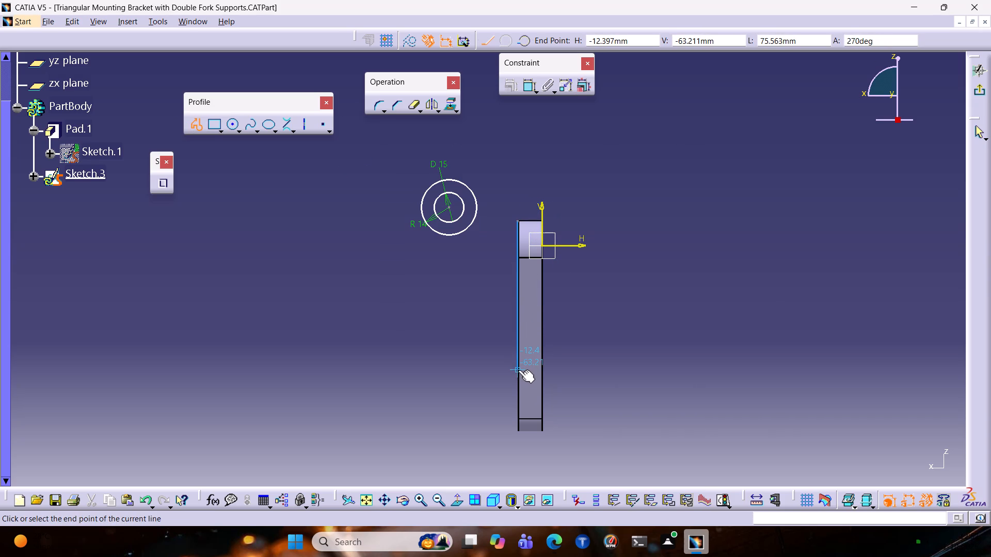
key("Tab")
key("Tab")
key("Tab")
key("Tab")
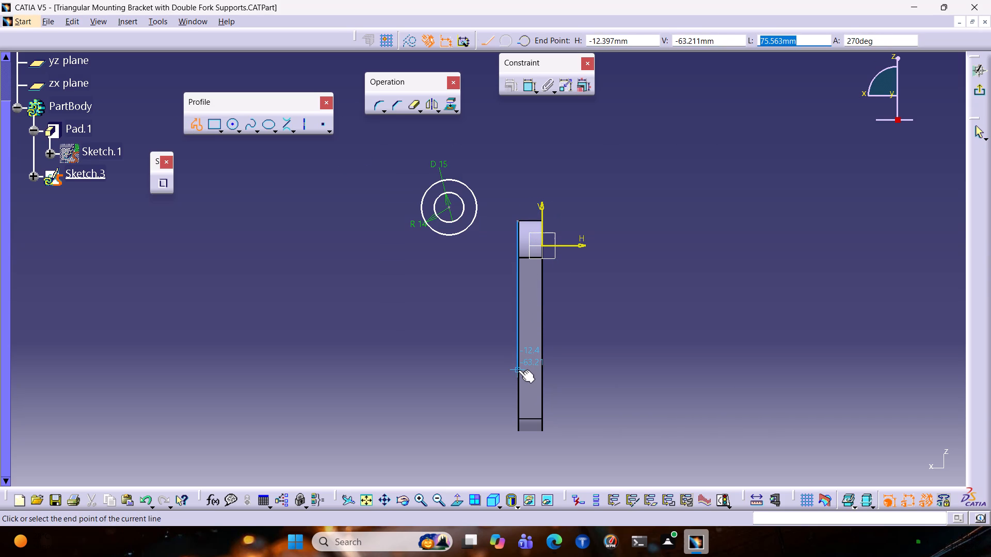
type("70")
key("Return")
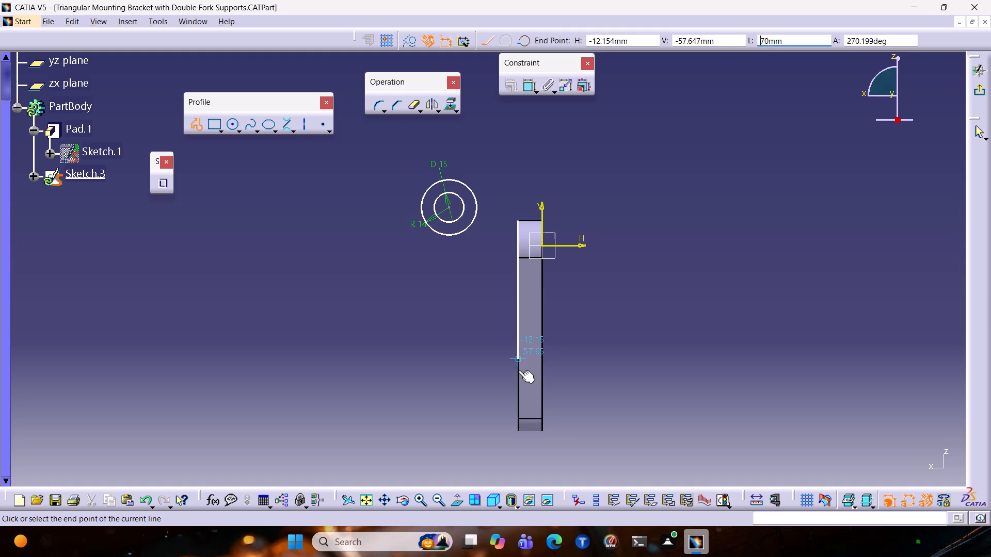
left_click(518, 361)
key("Escape")
key("Escape")
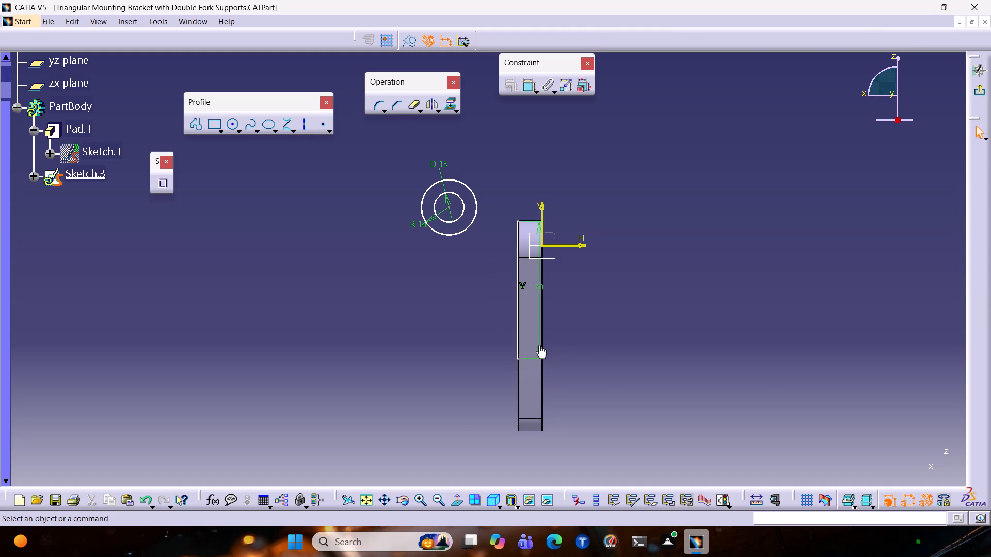
Add a coincidence constraint between the 70 mm vertical line and the plate's long edge facing the circles.
middle_click_drag(584, 352, 540, 356)
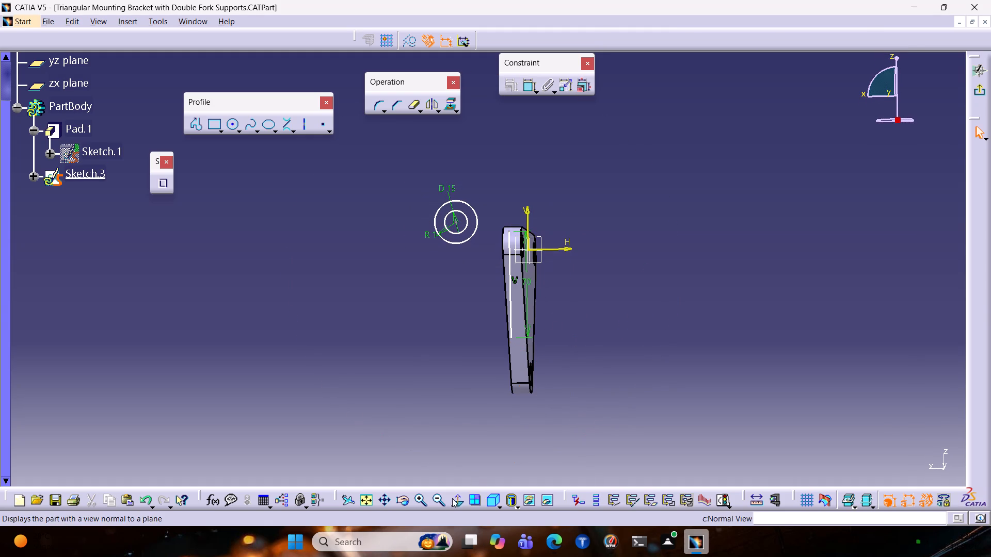
left_click(454, 500)
middle_click_drag(586, 376, 608, 289, "ctrl")
middle_click_drag(581, 349, 605, 303, "ctrl")
left_click(556, 356)
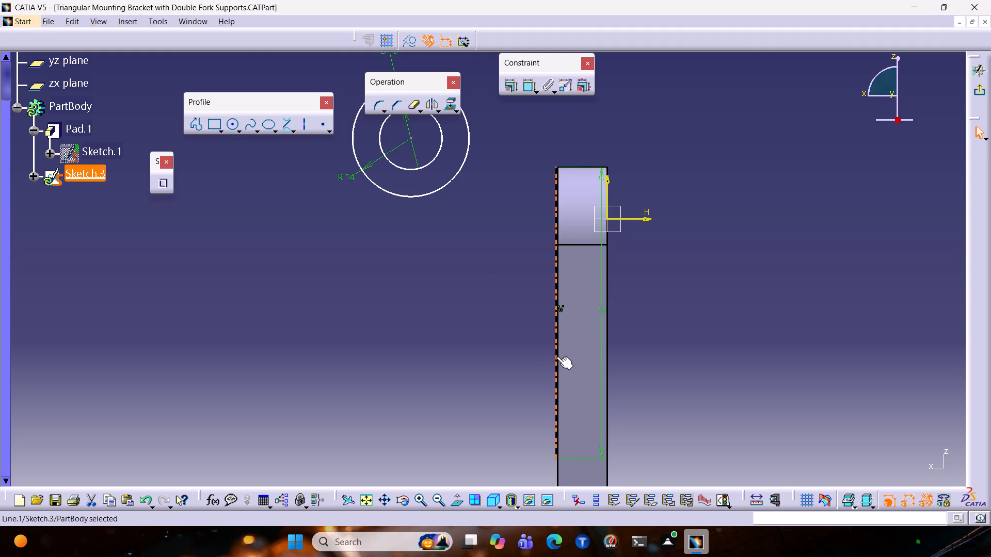
left_click(560, 353, "ctrl")
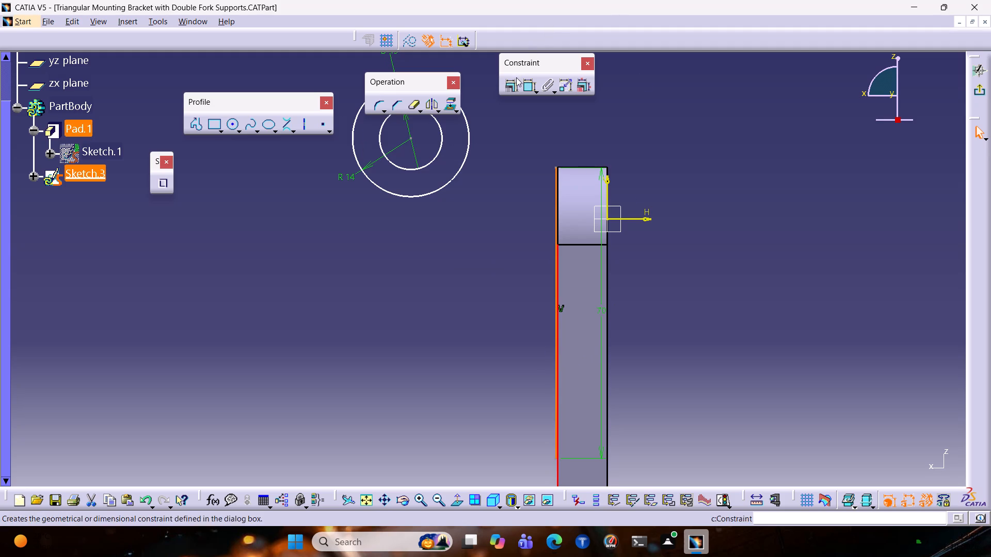
left_click(513, 81)
left_click(916, 285)
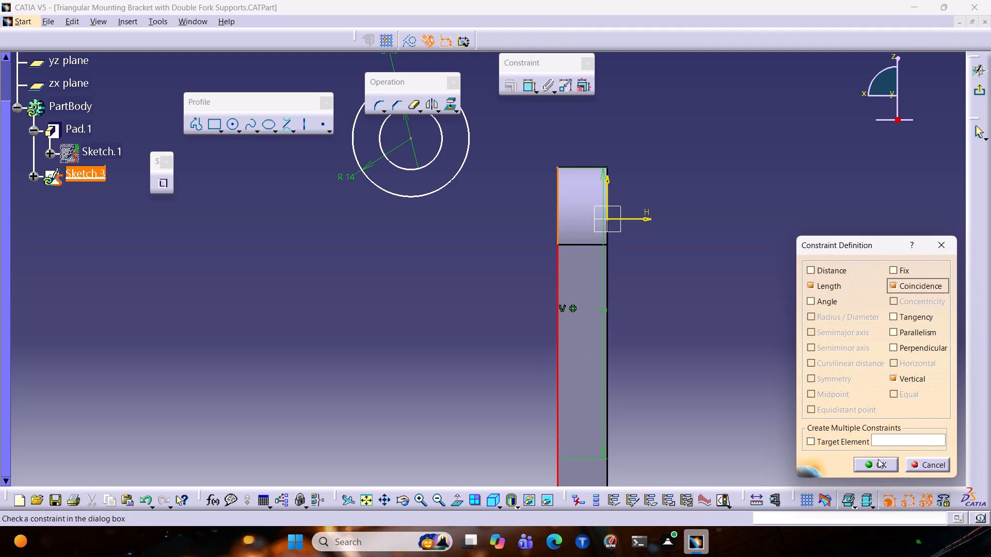
left_click(874, 470)
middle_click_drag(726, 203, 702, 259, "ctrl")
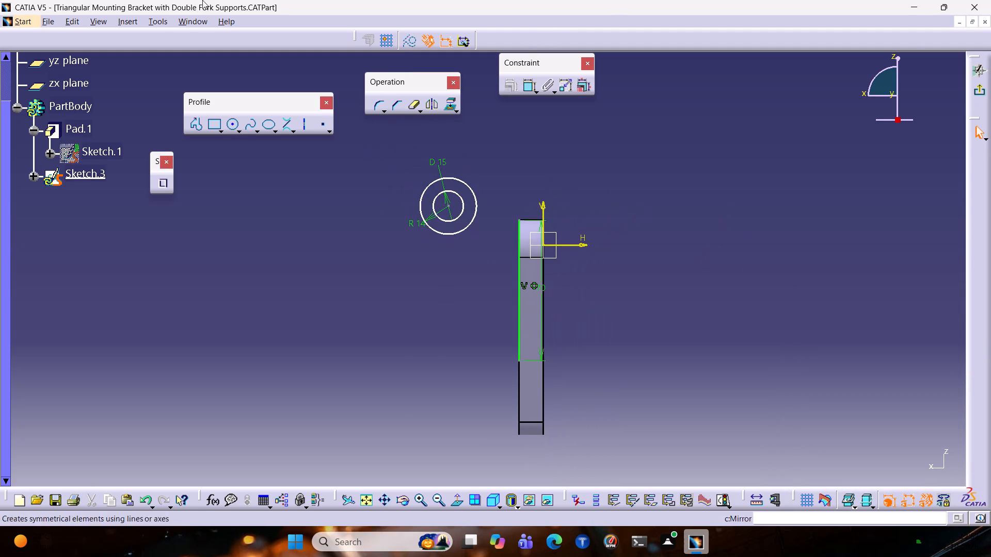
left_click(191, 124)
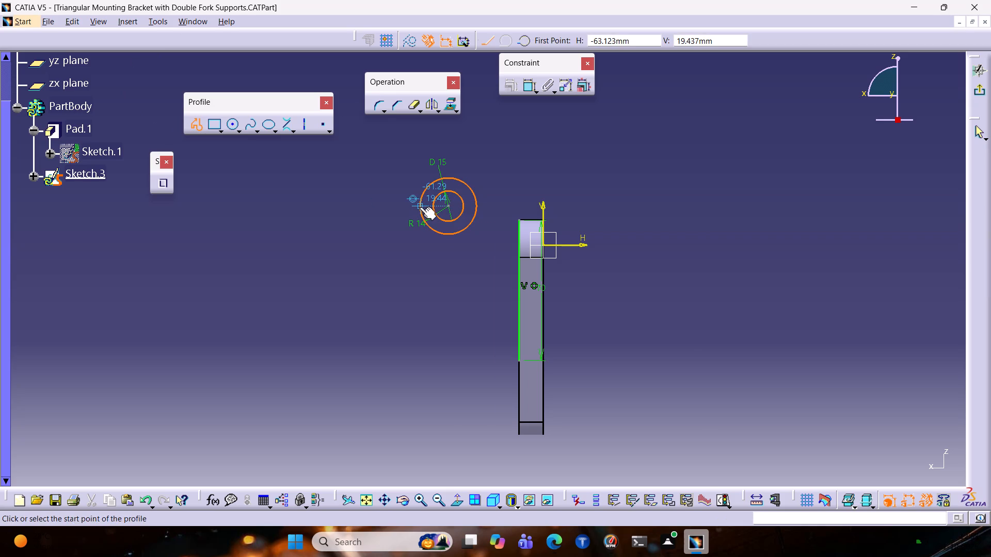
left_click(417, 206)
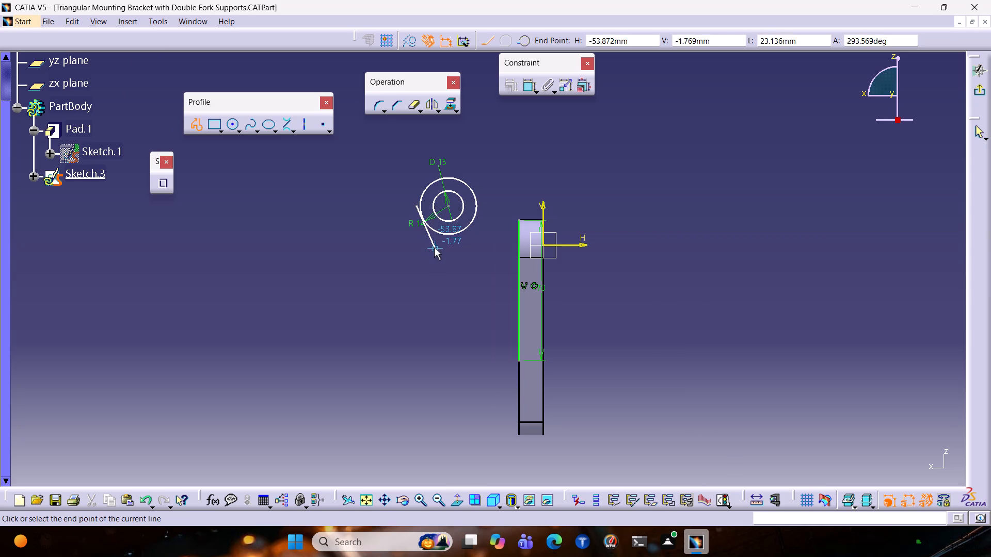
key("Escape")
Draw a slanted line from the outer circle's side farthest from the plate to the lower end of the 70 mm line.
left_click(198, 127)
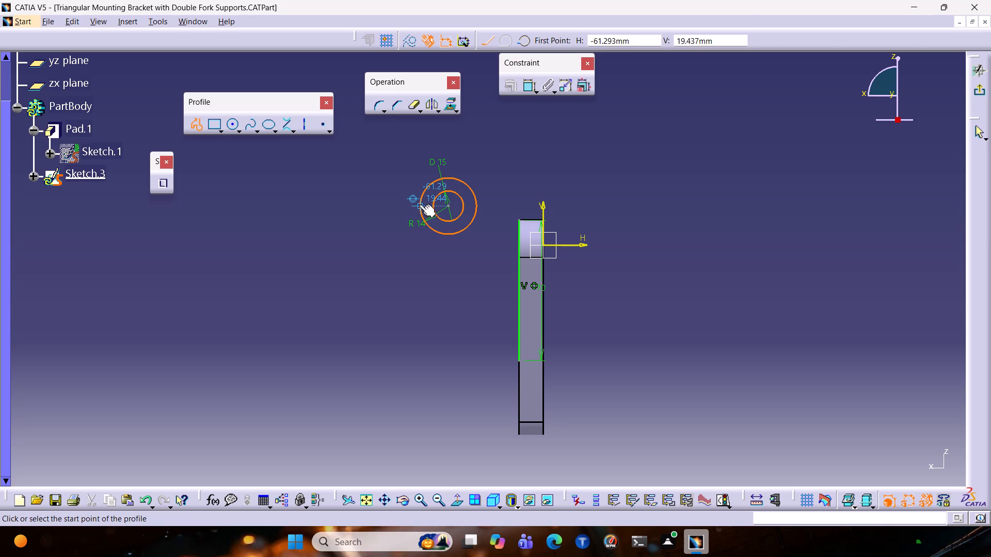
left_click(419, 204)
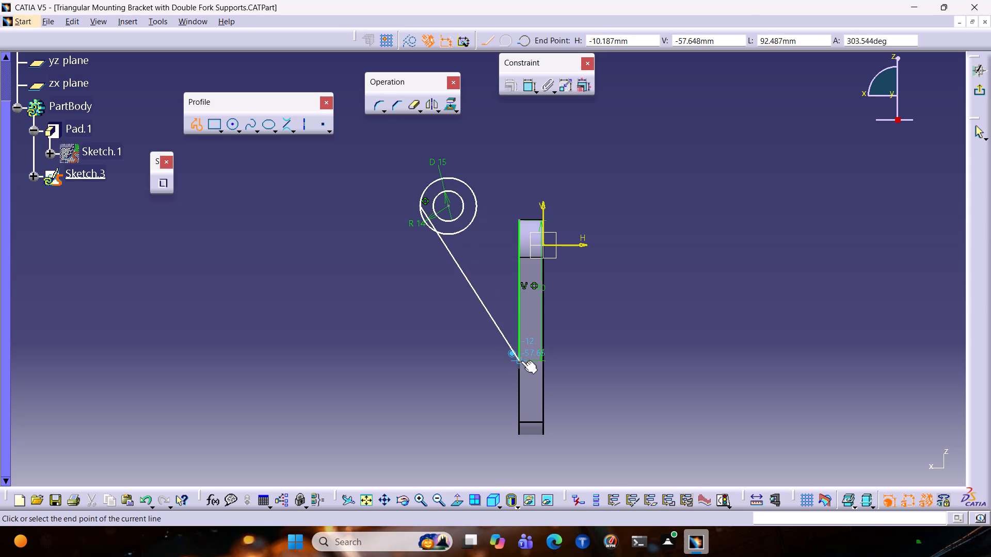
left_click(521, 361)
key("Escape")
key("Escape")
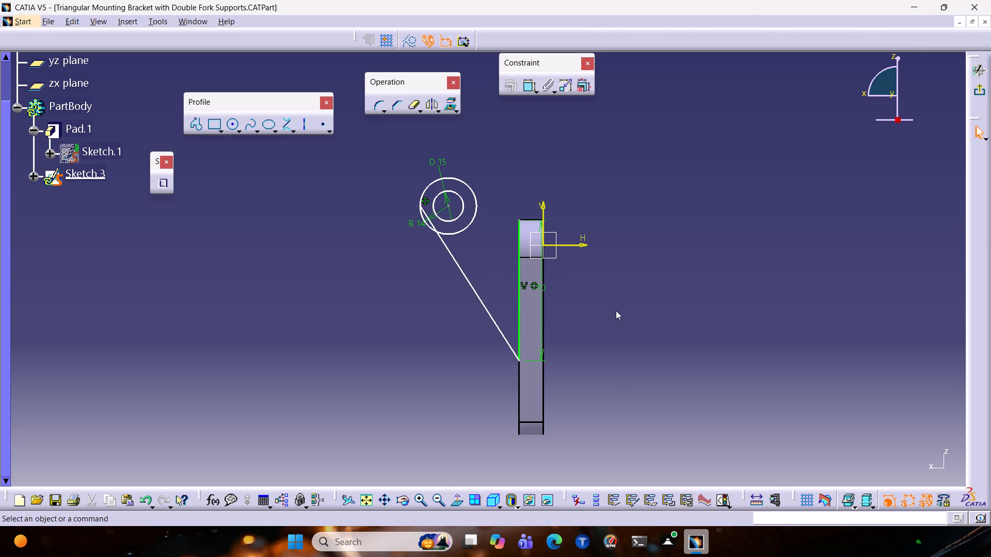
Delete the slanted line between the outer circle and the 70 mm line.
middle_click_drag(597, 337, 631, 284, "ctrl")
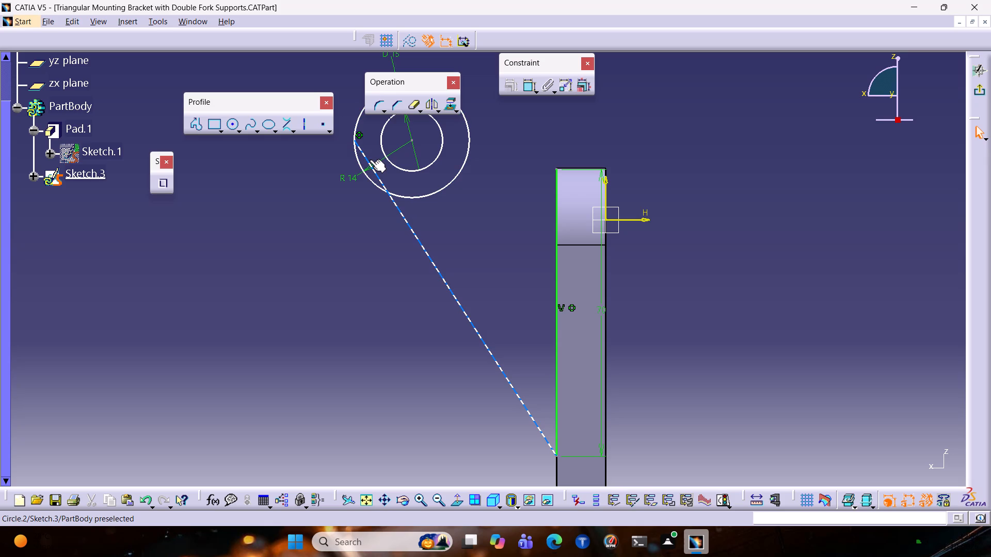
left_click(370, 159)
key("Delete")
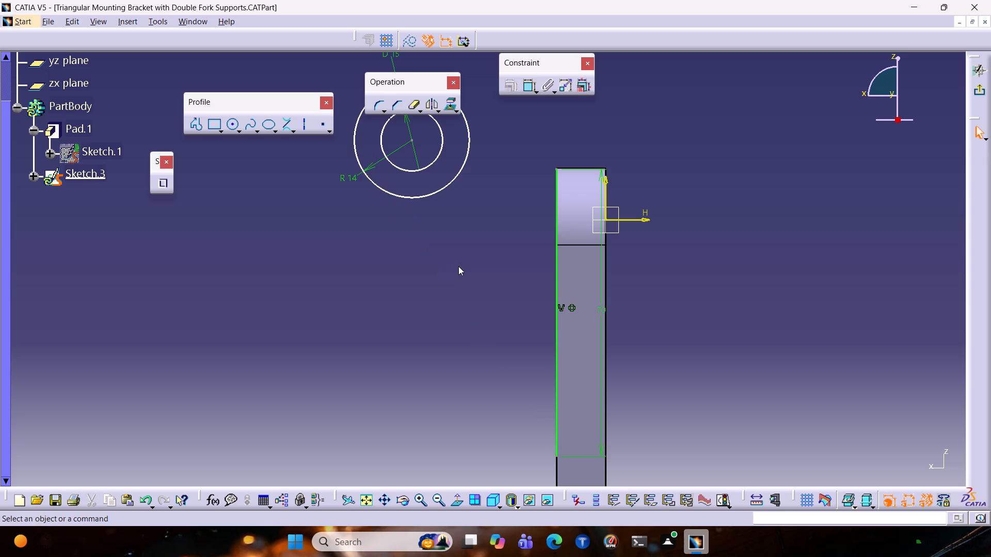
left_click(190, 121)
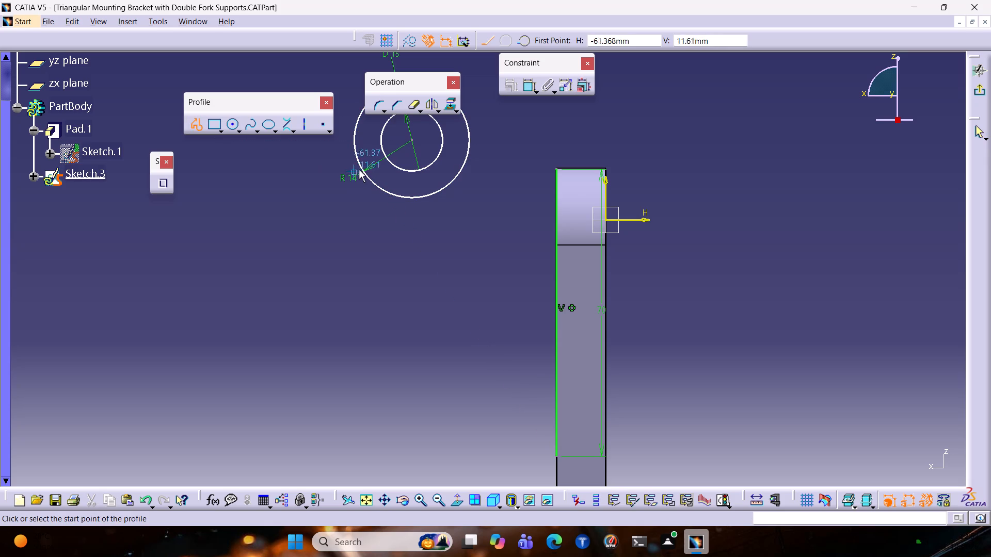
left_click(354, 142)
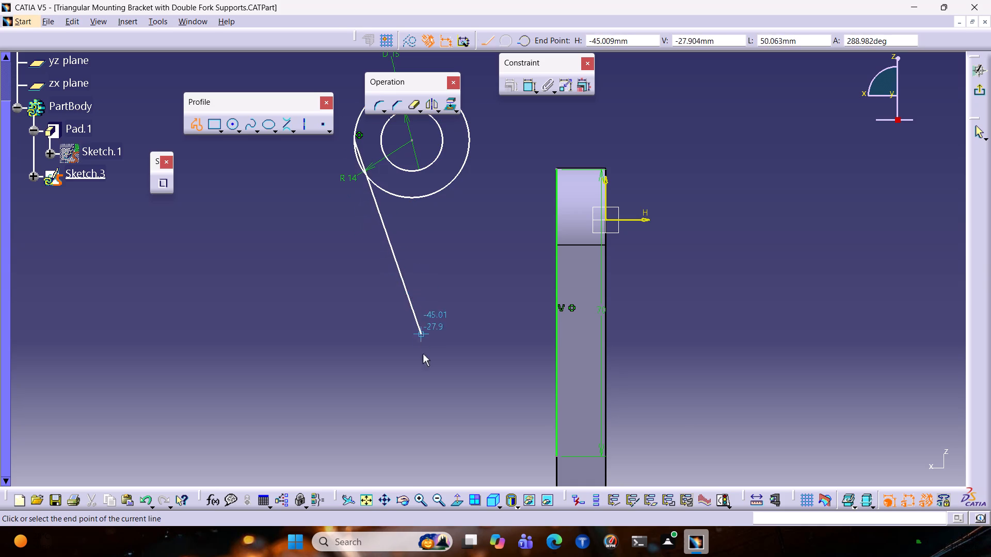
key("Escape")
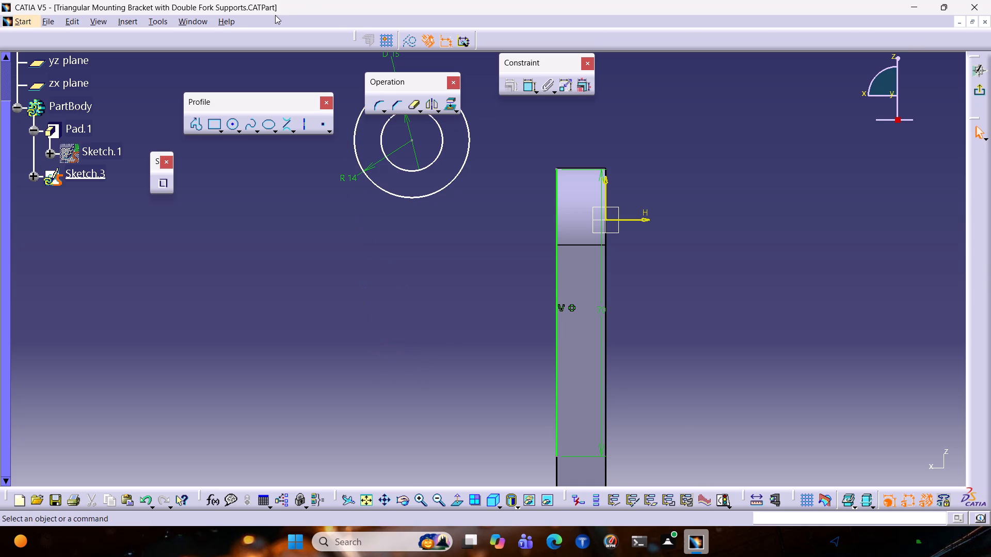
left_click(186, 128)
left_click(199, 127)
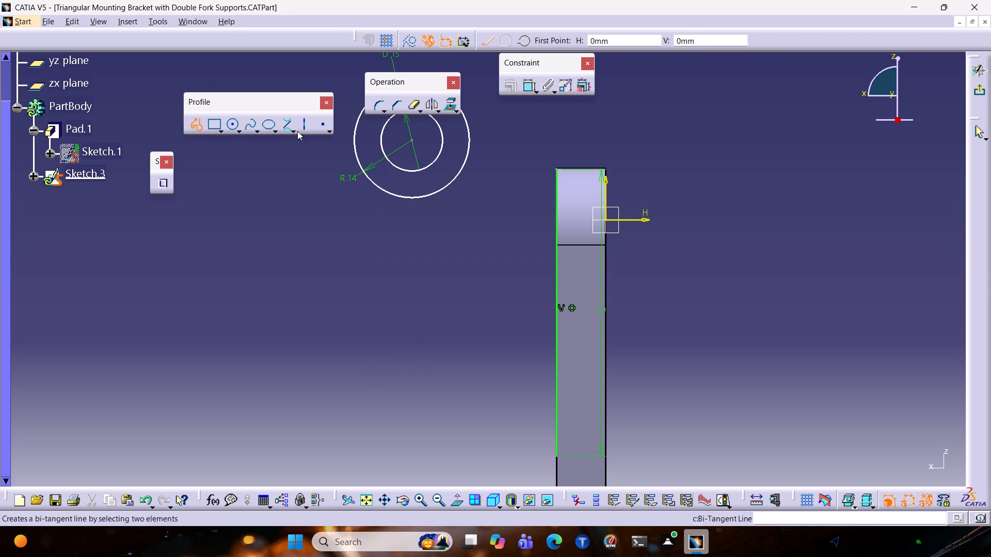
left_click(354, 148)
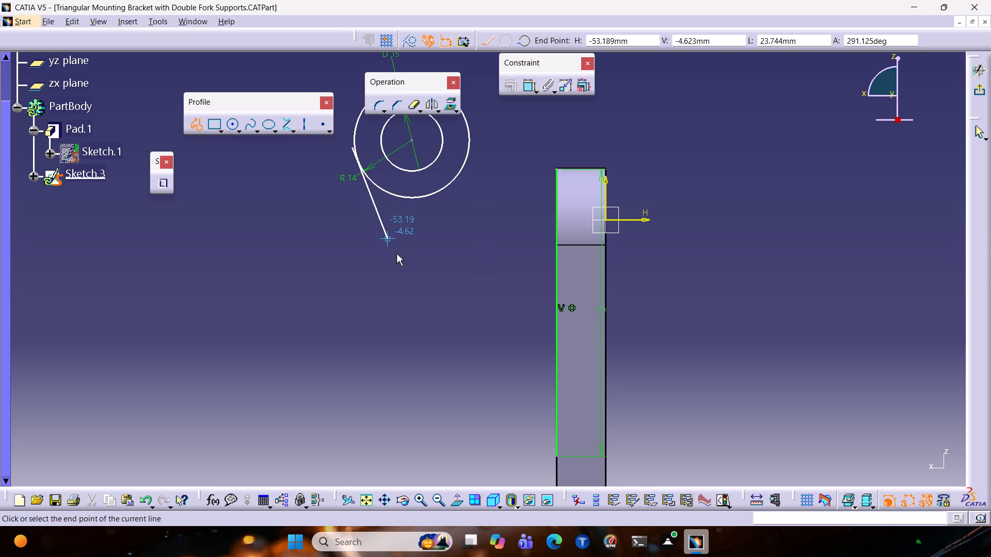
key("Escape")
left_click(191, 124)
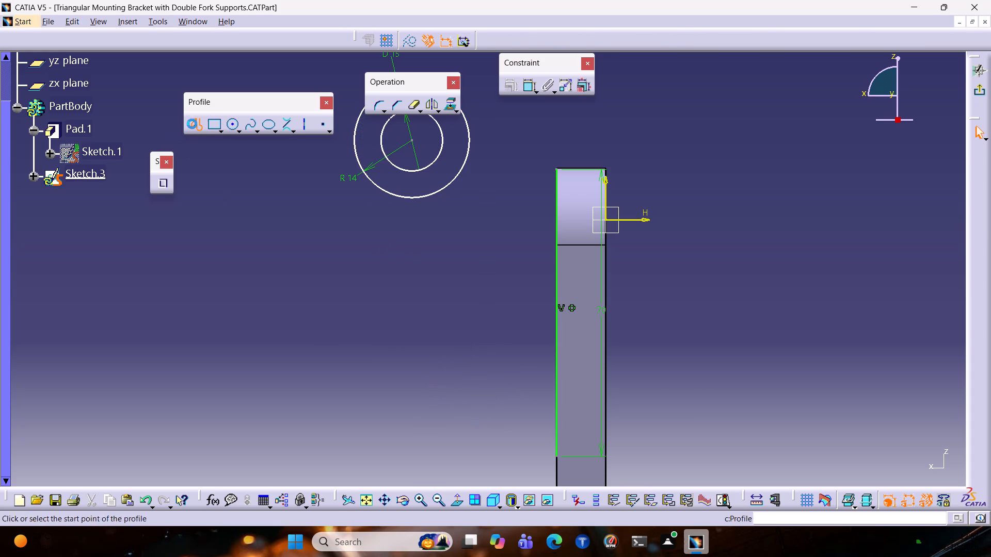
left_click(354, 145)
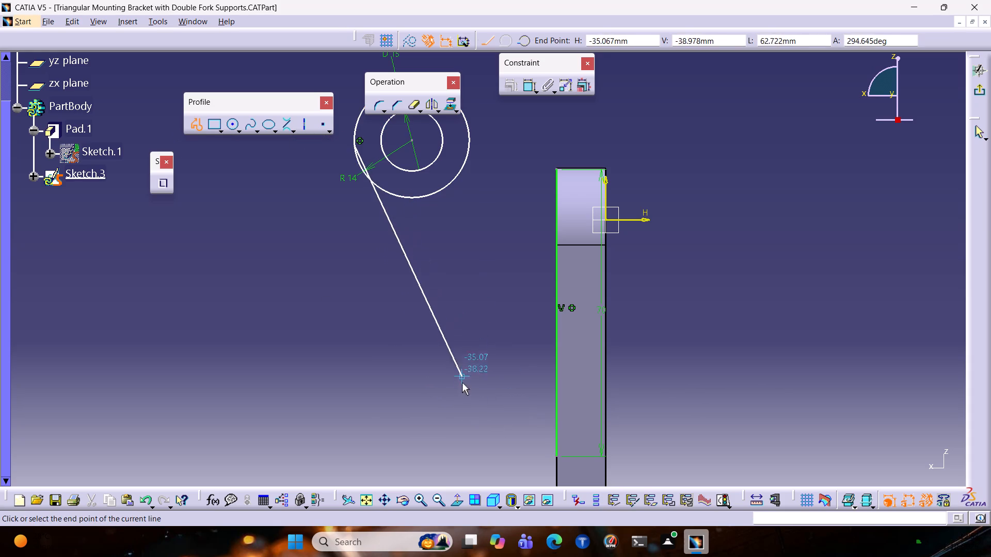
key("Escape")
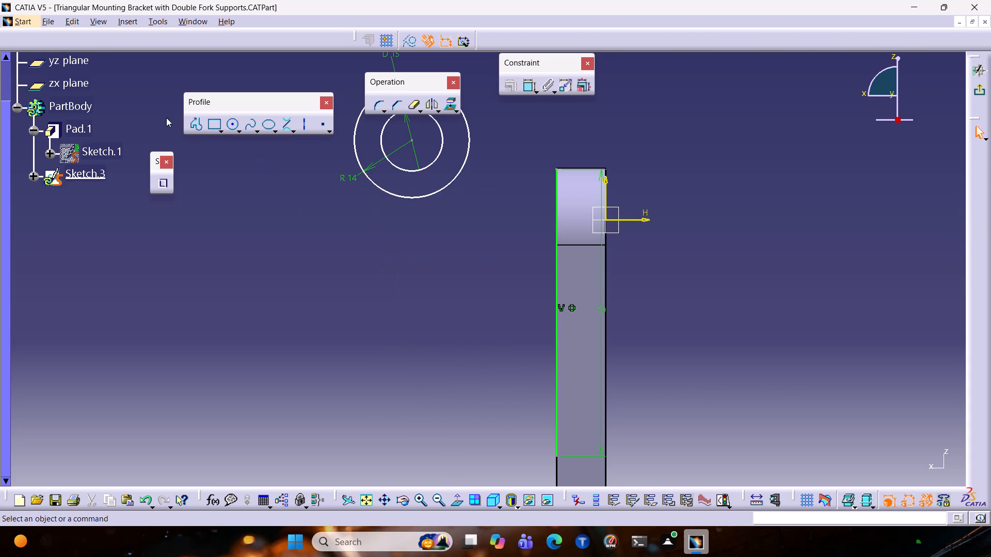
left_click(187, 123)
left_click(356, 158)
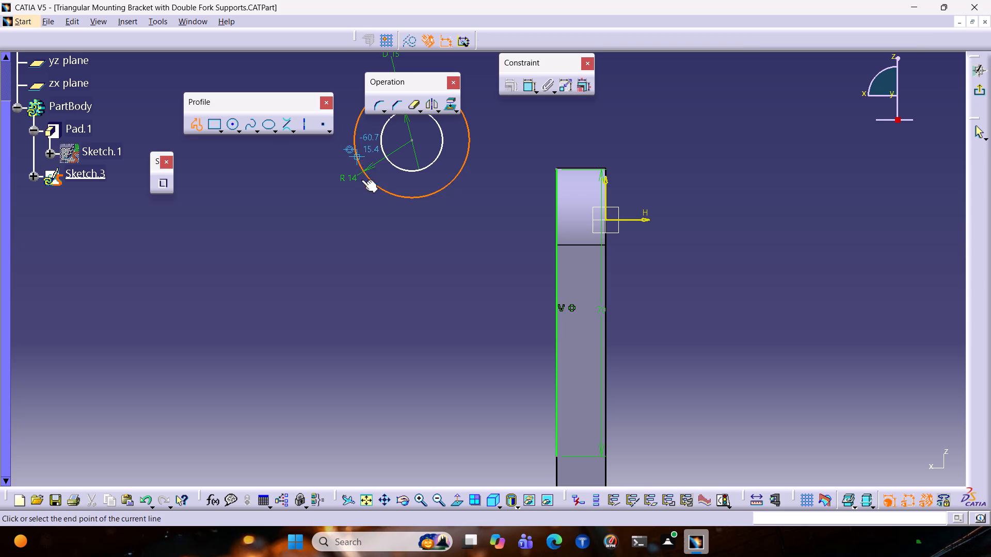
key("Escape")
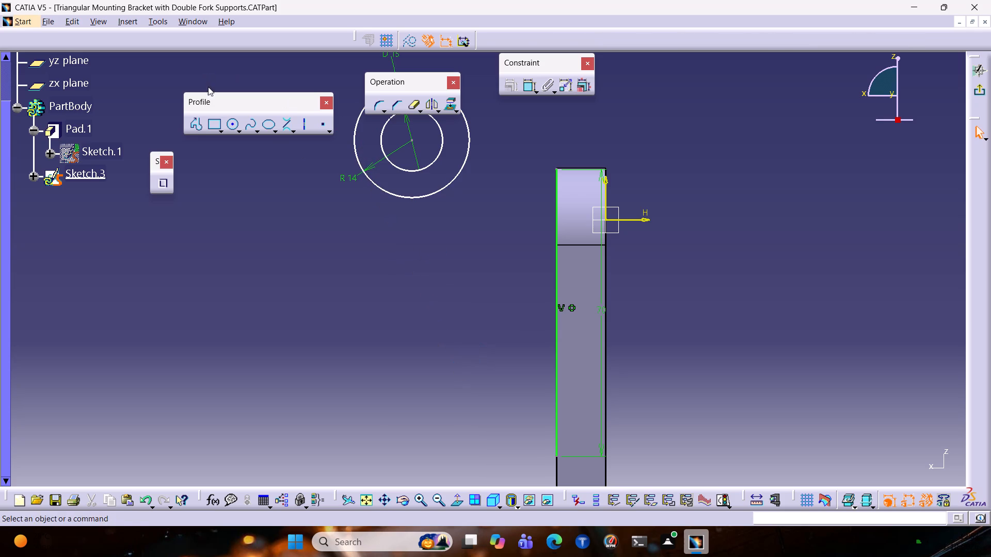
With the Profile tool, draw a slanted line about 82 mm long from the outer circle's far side to the lower end of the 70 mm line.
left_click(190, 132)
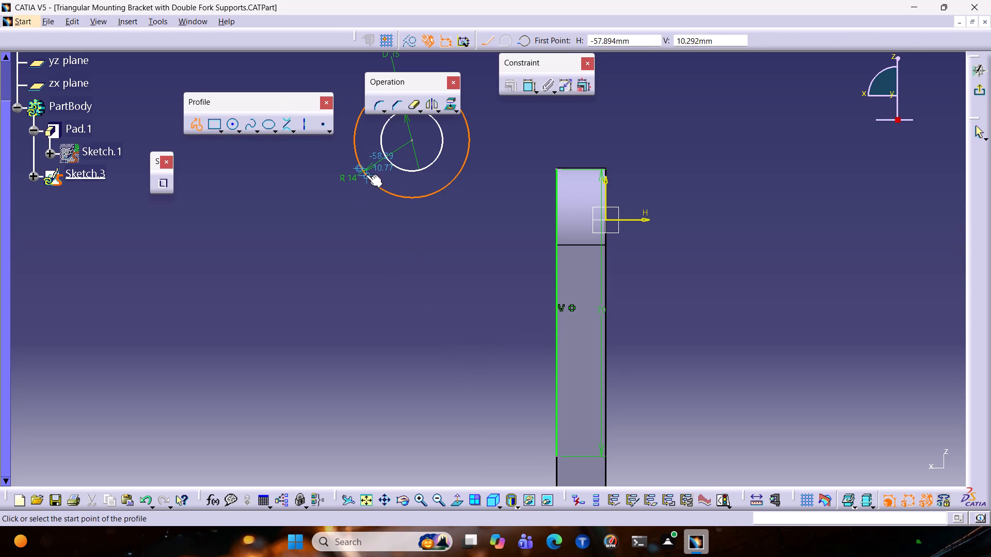
left_click(365, 174)
middle_click_drag(439, 393, 413, 208)
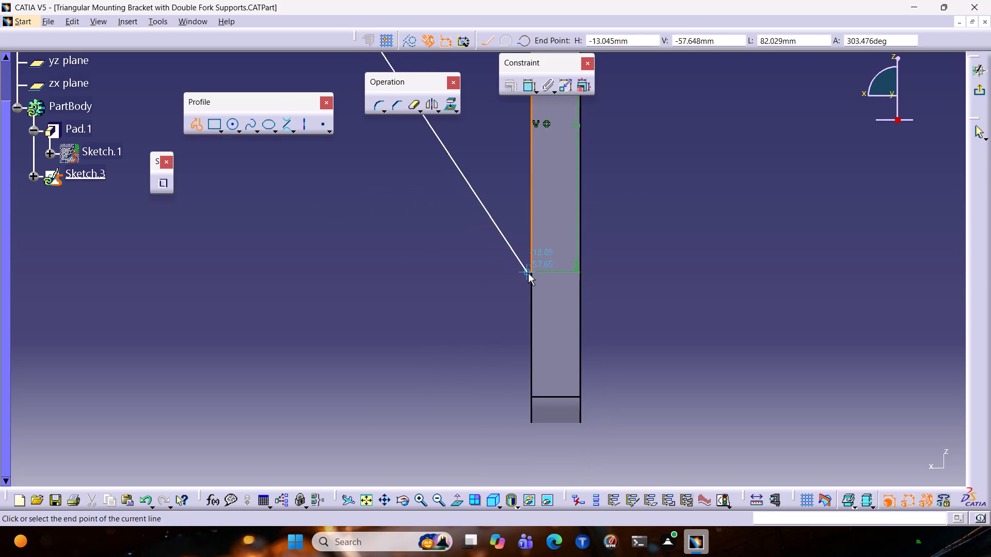
left_click(531, 273)
key("Escape")
key("Escape")
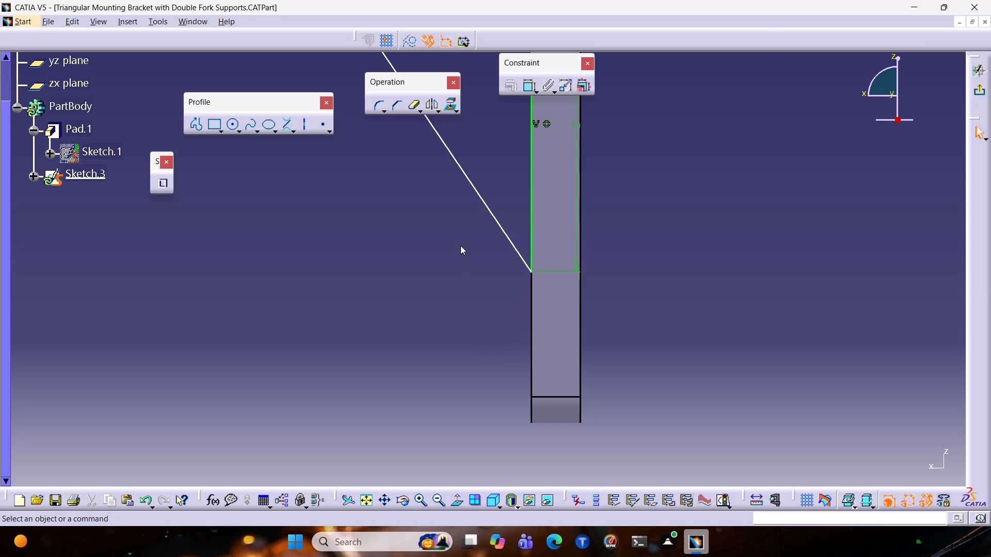
Add a tangency constraint between the slanted line and the outer circle.
middle_click_drag(461, 235, 465, 479)
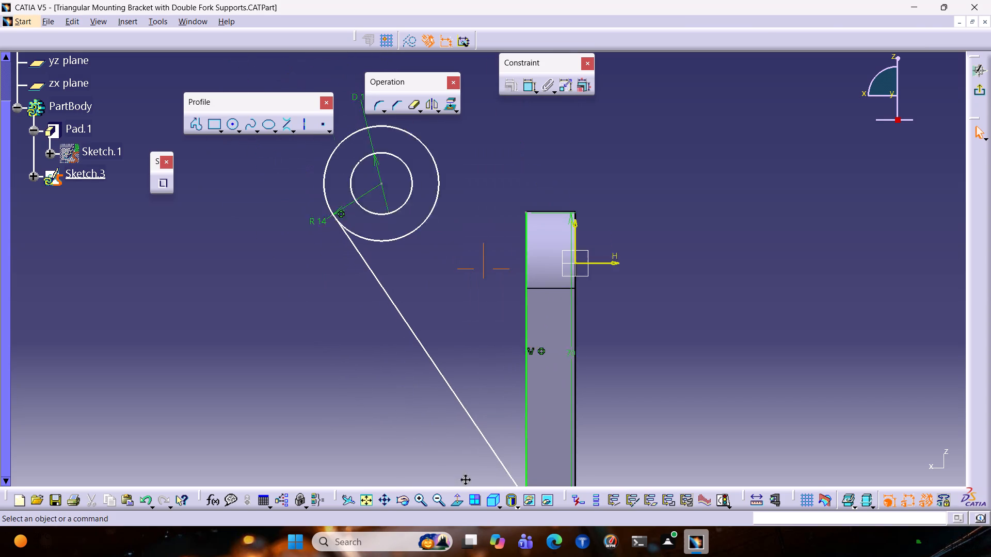
middle_click_drag(465, 479, 465, 475)
left_click(366, 261)
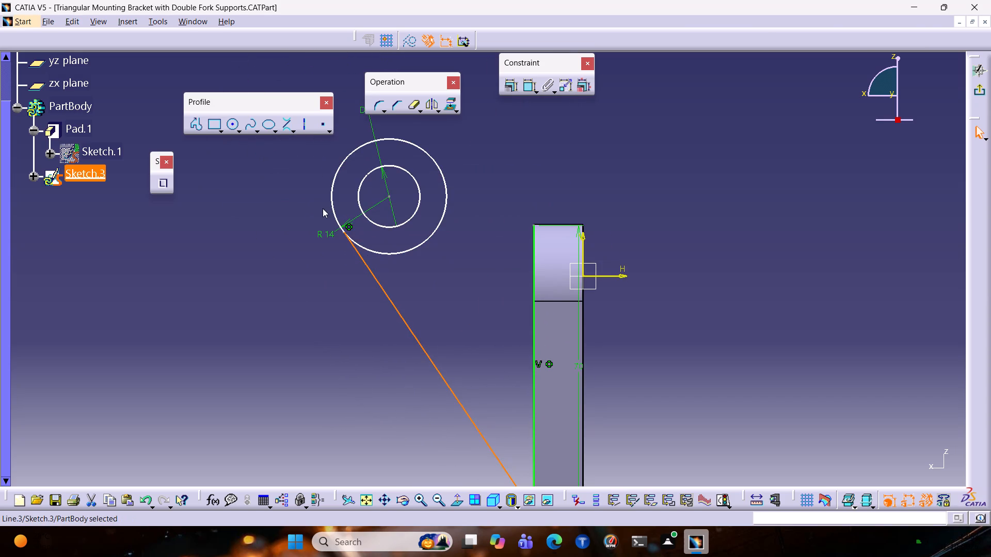
left_click(333, 204, "ctrl")
left_click(514, 89)
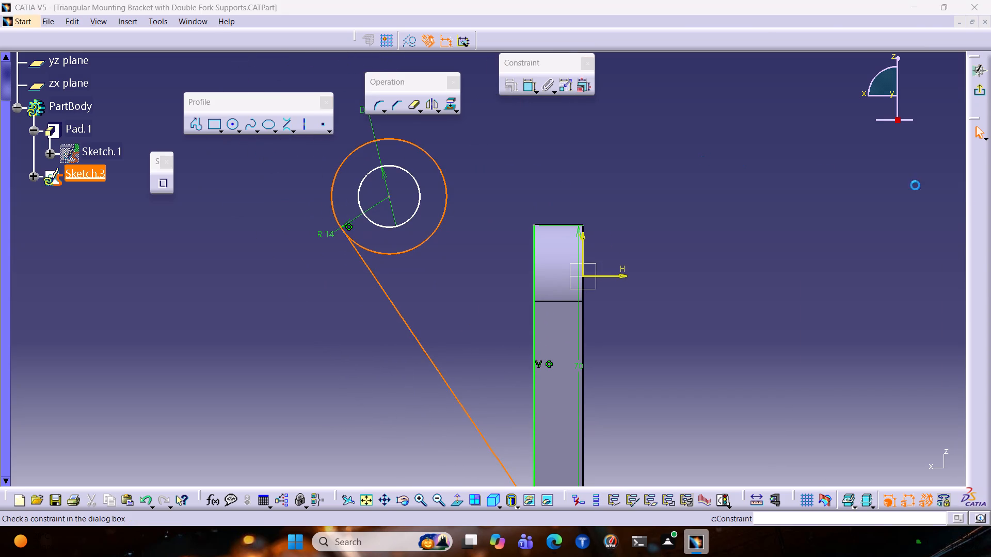
left_click(910, 315)
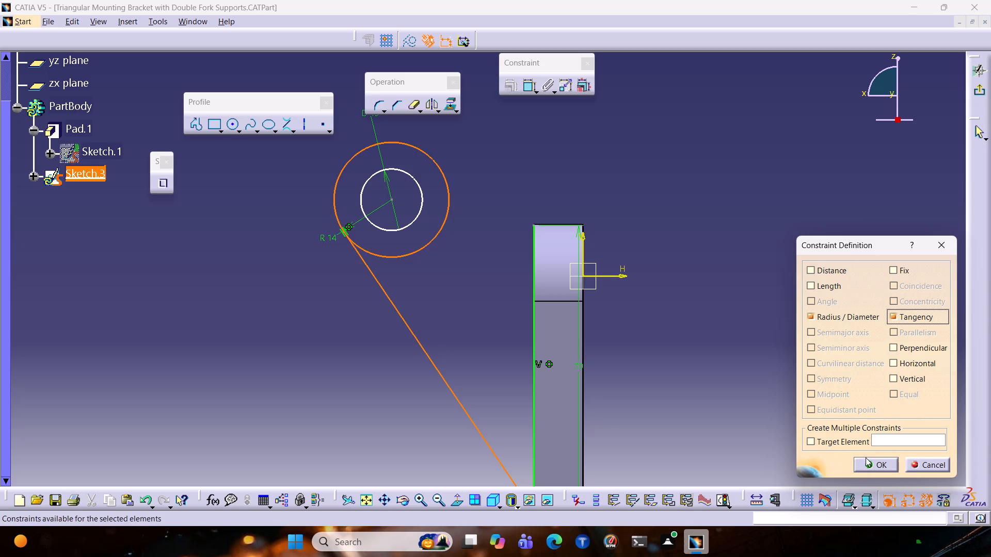
left_click(866, 457)
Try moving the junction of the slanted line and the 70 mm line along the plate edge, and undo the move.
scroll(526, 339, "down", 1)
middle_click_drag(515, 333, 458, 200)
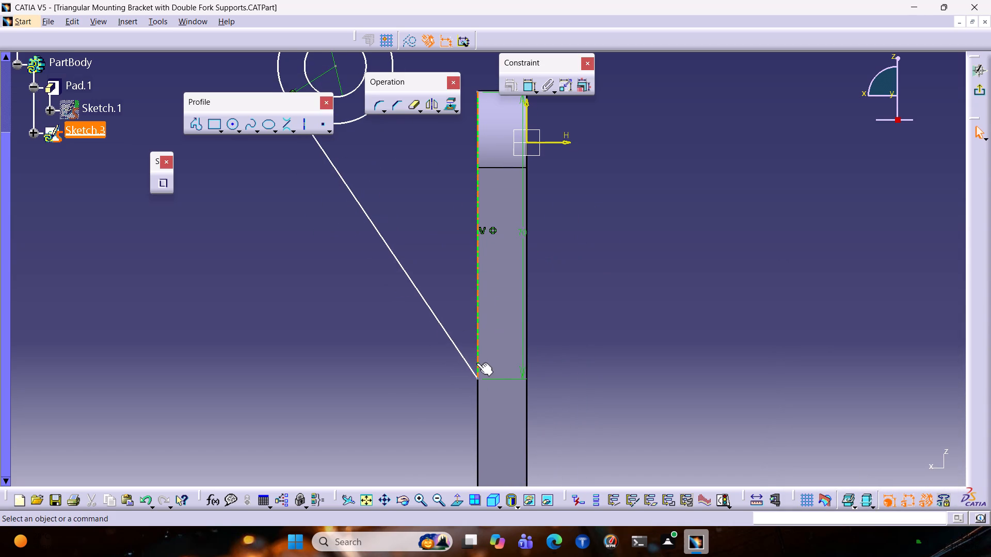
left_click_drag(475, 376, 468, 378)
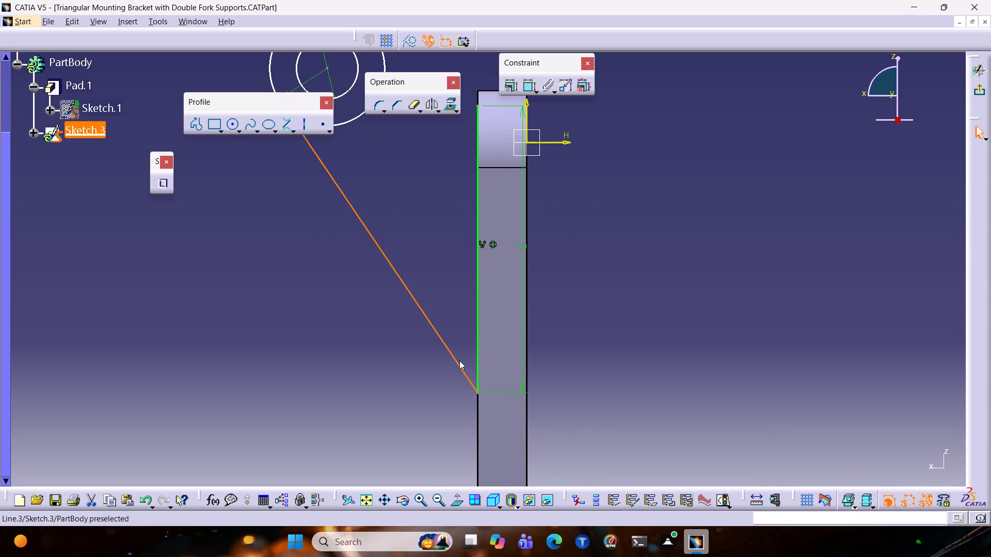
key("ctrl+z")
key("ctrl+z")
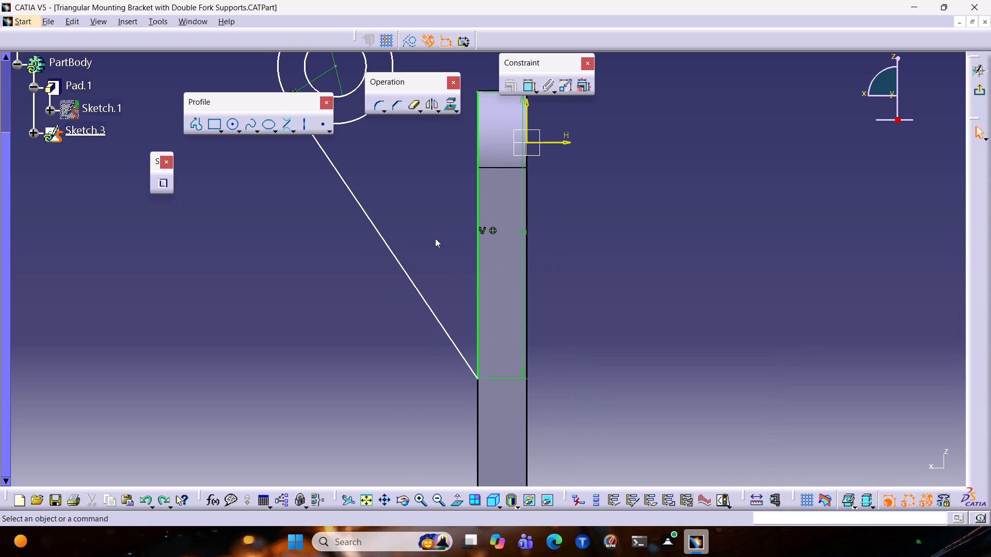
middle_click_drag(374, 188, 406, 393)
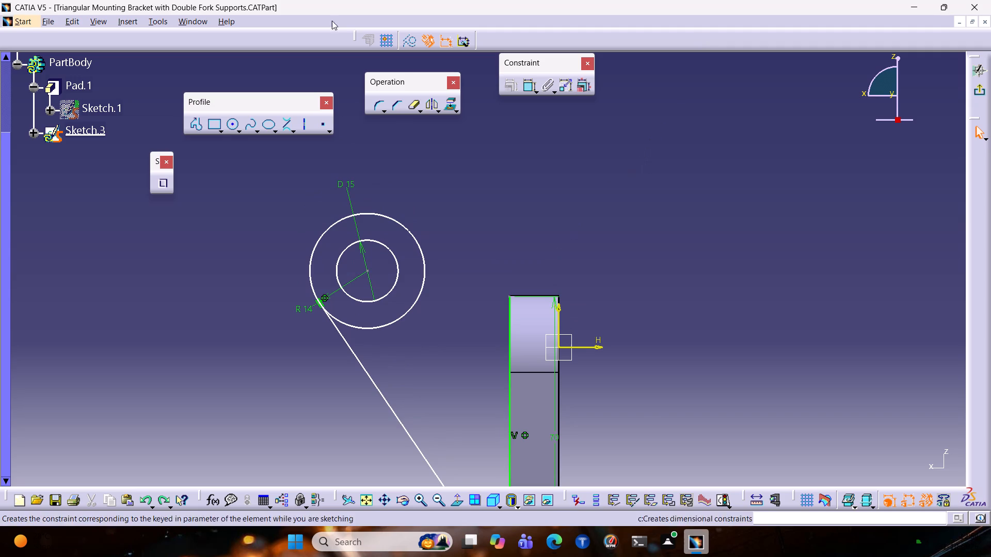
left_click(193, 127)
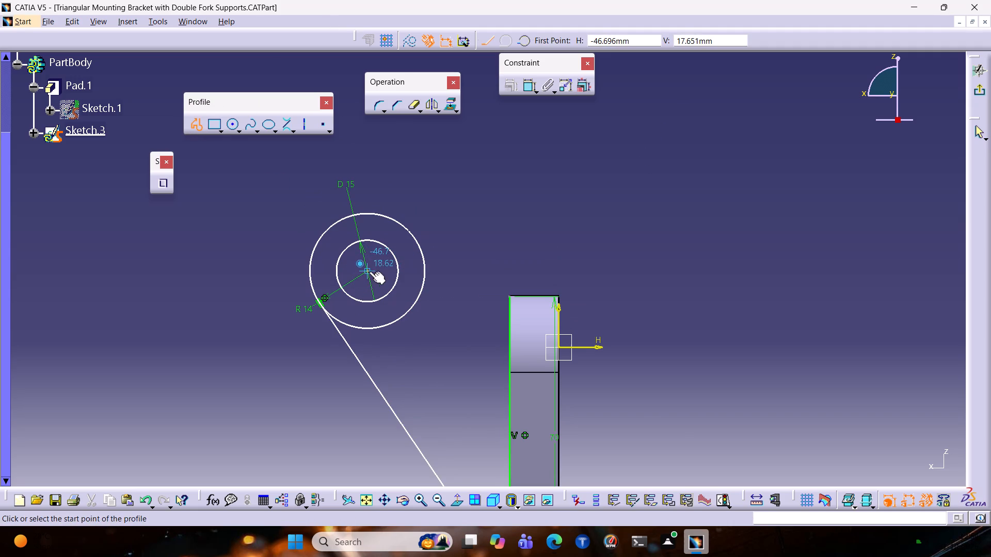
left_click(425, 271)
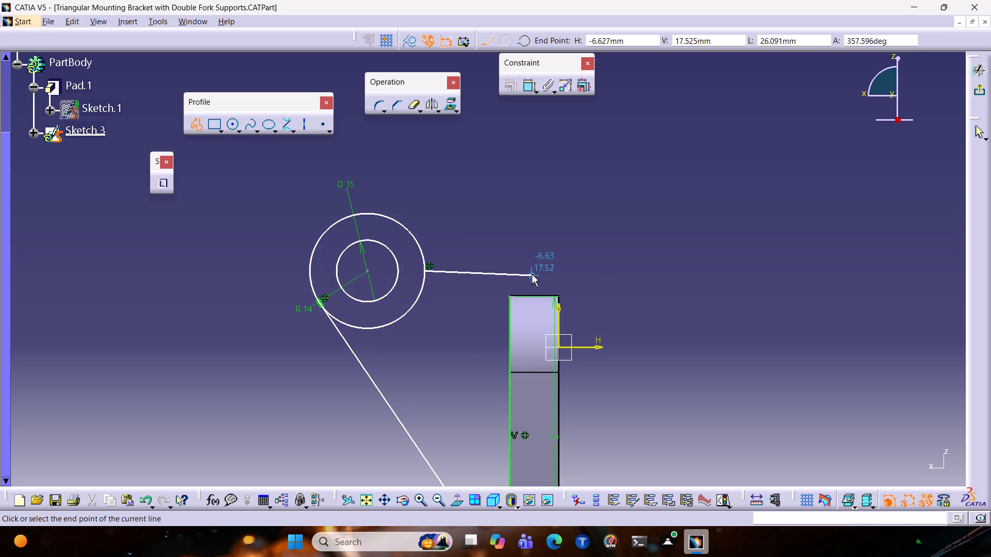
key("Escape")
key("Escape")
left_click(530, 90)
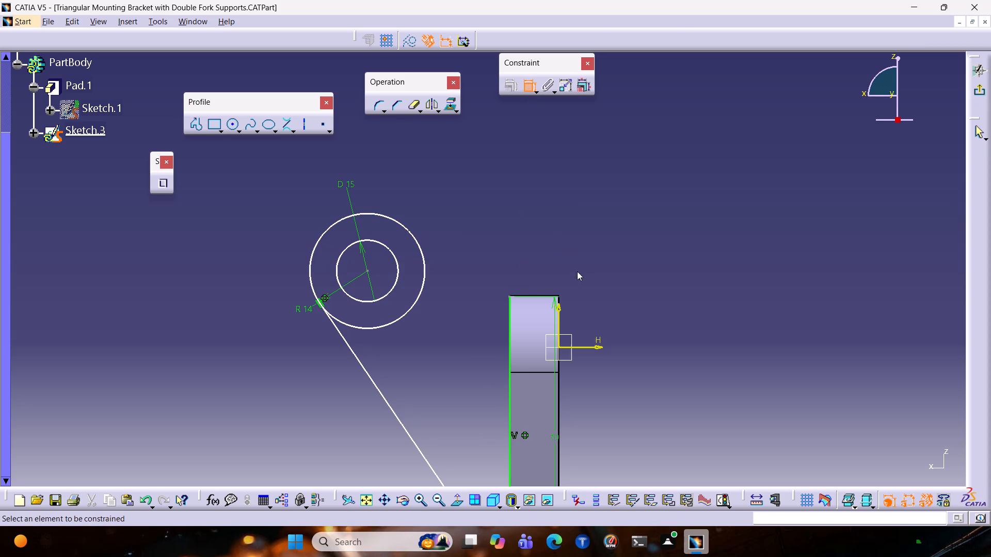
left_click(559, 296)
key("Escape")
Constrain the horizontal distance between the circles' centre and the plate's long edge farthest from them to 30 mm.
middle_click_drag(579, 315, 619, 263, "ctrl")
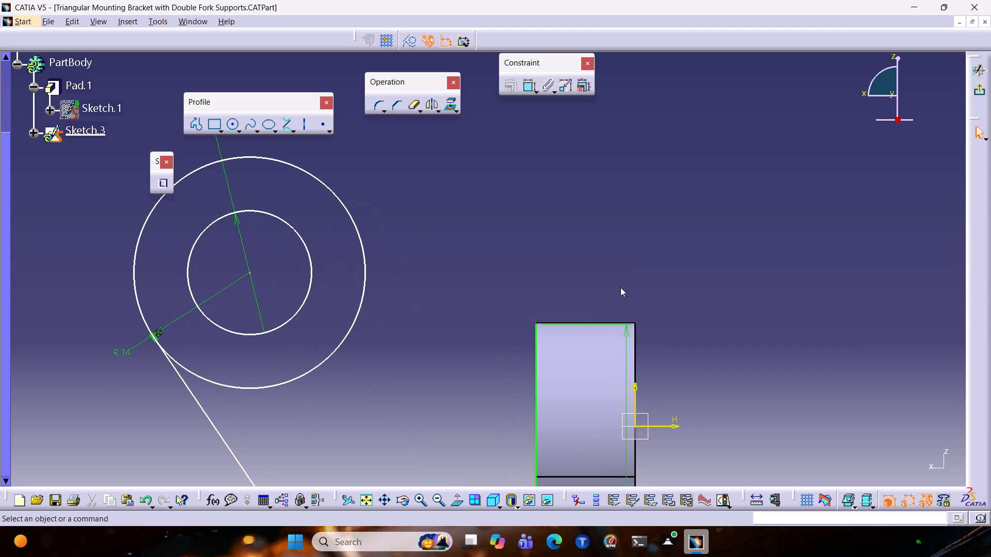
left_click(523, 89)
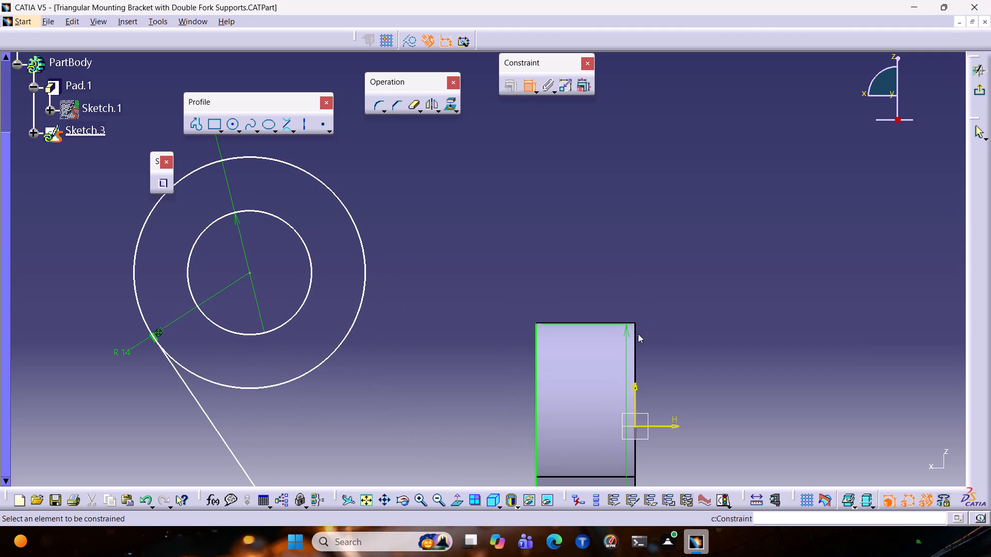
left_click(636, 335)
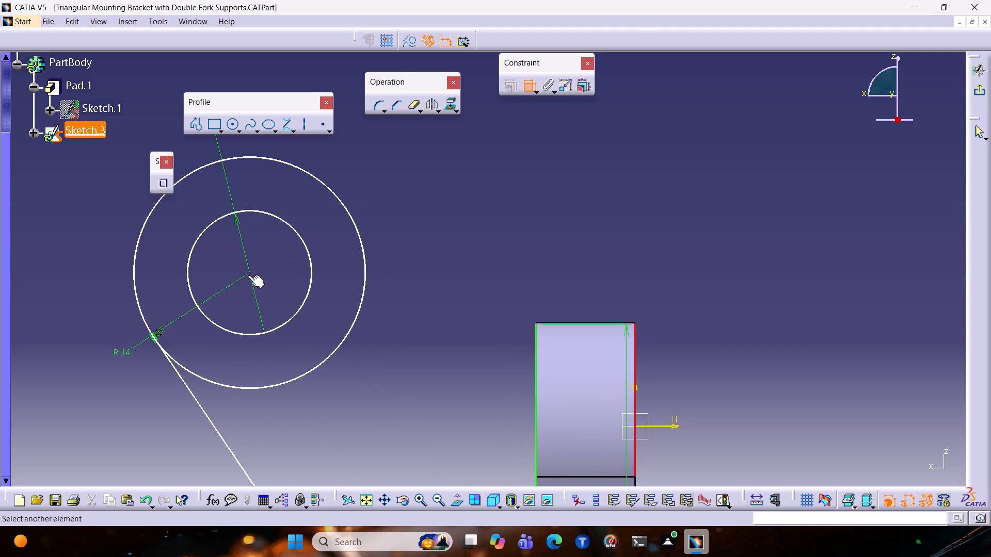
left_click(248, 275)
left_click(477, 157)
double_click(482, 153)
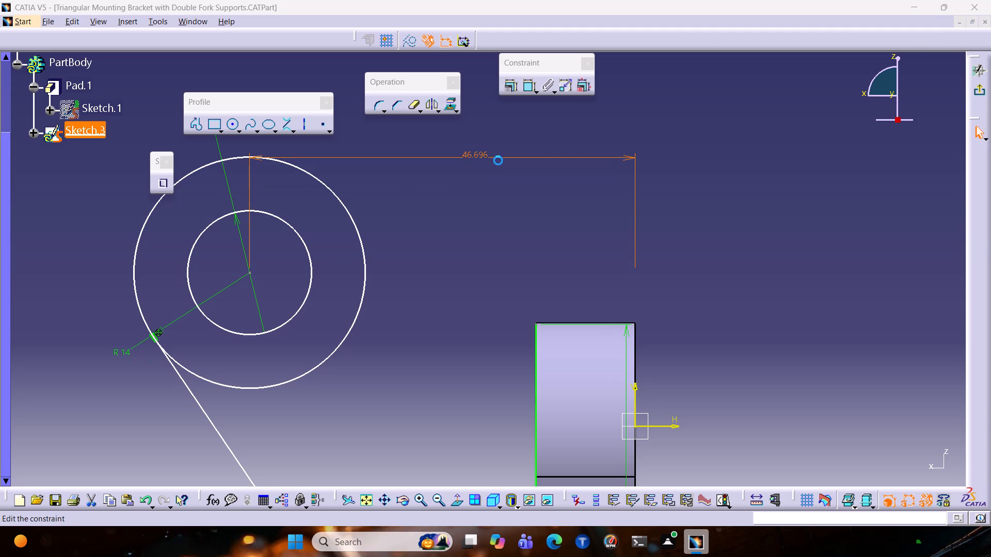
type("30")
key("Return")
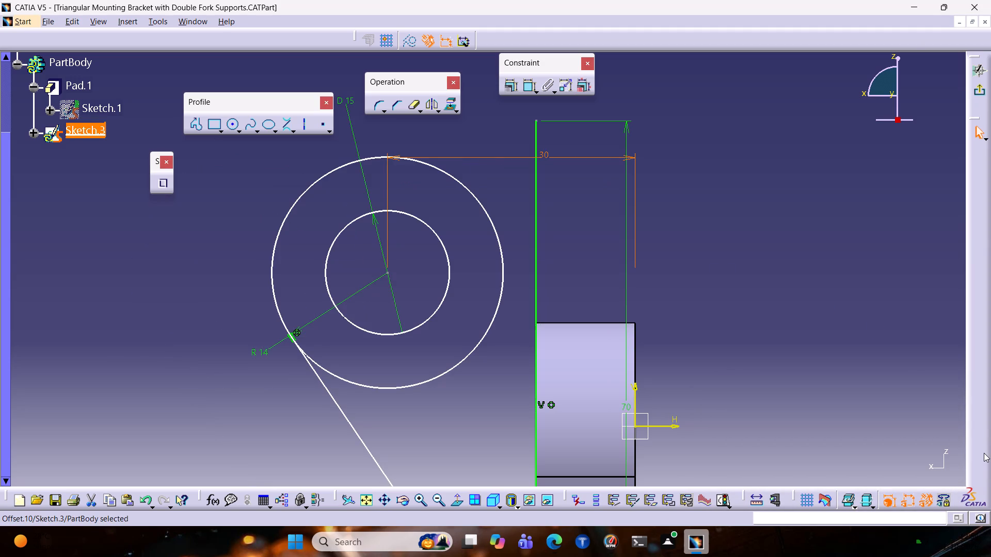
left_click(623, 263)
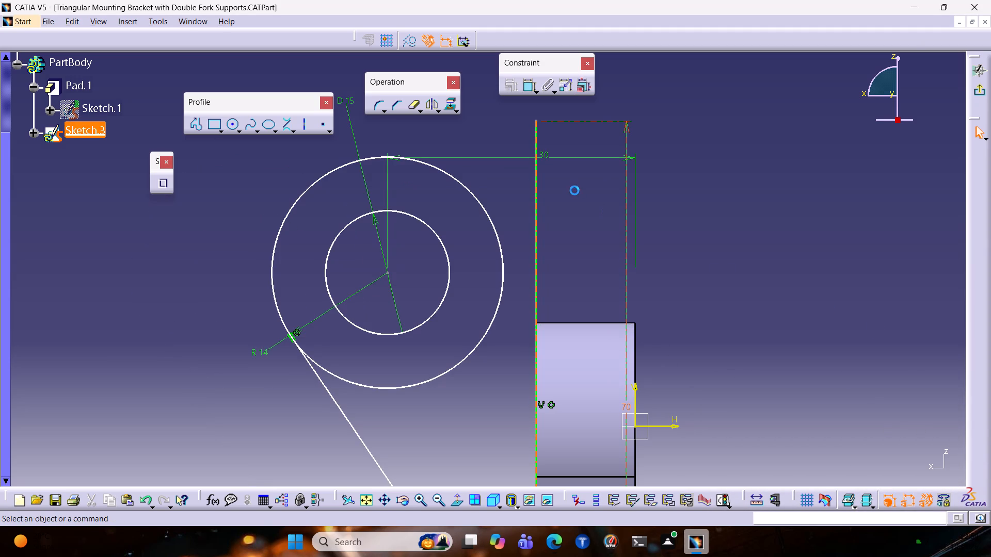
Slide the 70 mm line down along the plate edge until its upper end sits near the plate's upper corner.
middle_click_drag(635, 241, 611, 318, "ctrl")
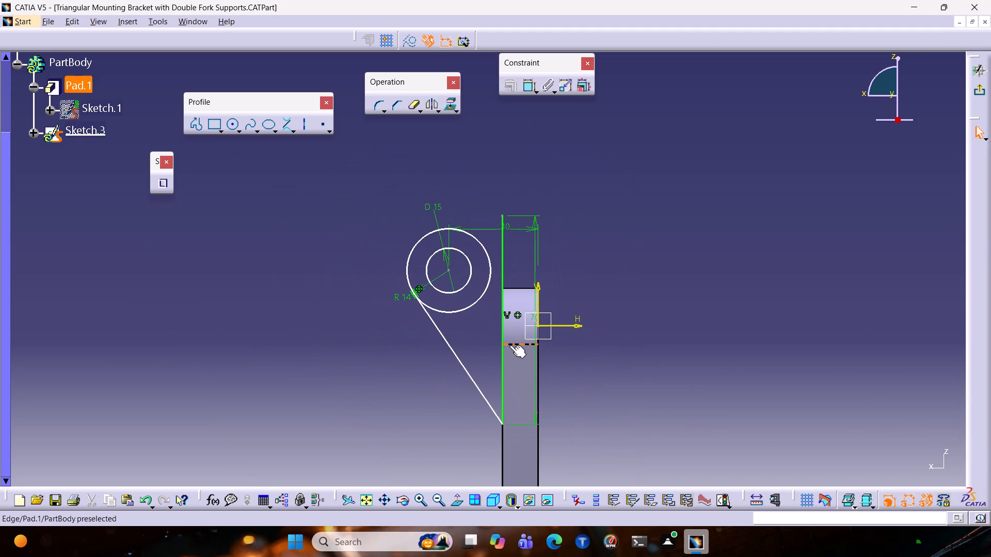
left_click_drag(502, 352, 506, 431)
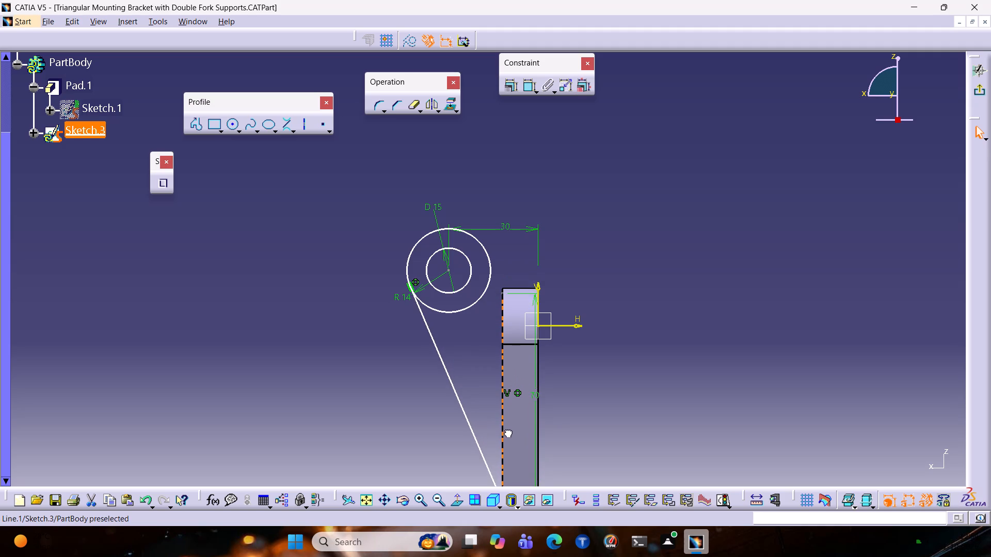
left_click_drag(506, 431, 509, 427)
Add a coincidence constraint between the upper endpoint of the 70 mm line and the plate's upper corner on the circle side.
middle_click_drag(648, 364, 706, 303, "ctrl")
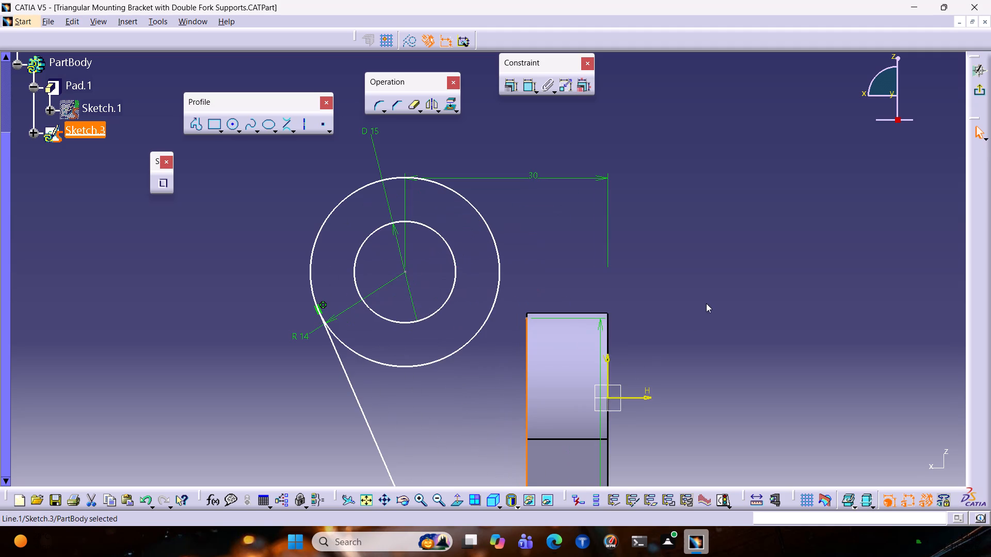
left_click(529, 315)
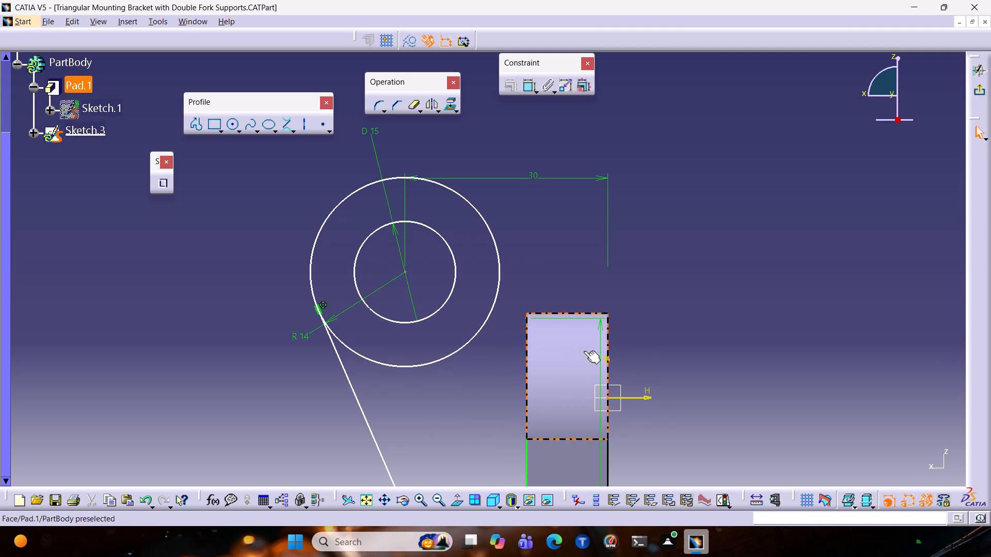
left_click(792, 357)
middle_click_drag(644, 353, 683, 310, "ctrl")
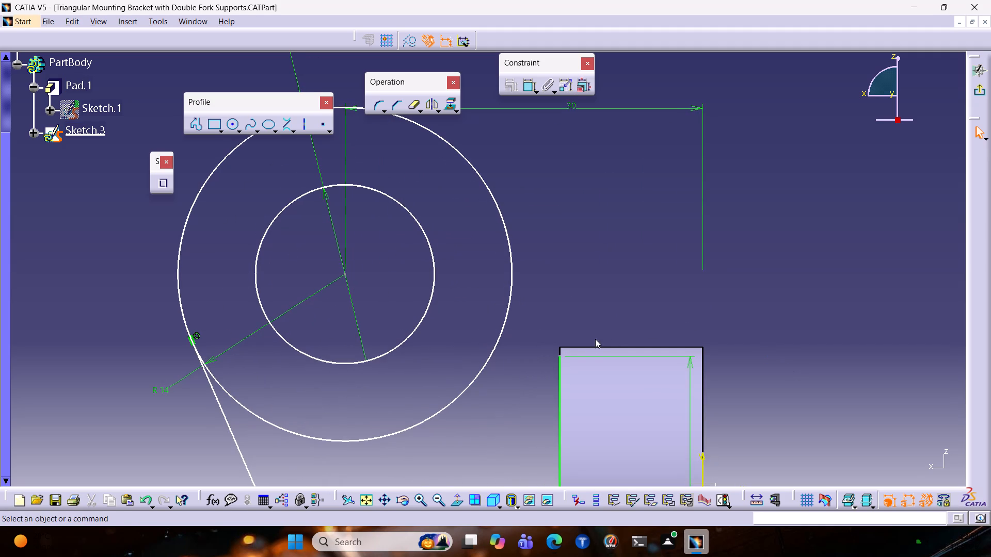
left_click(560, 355)
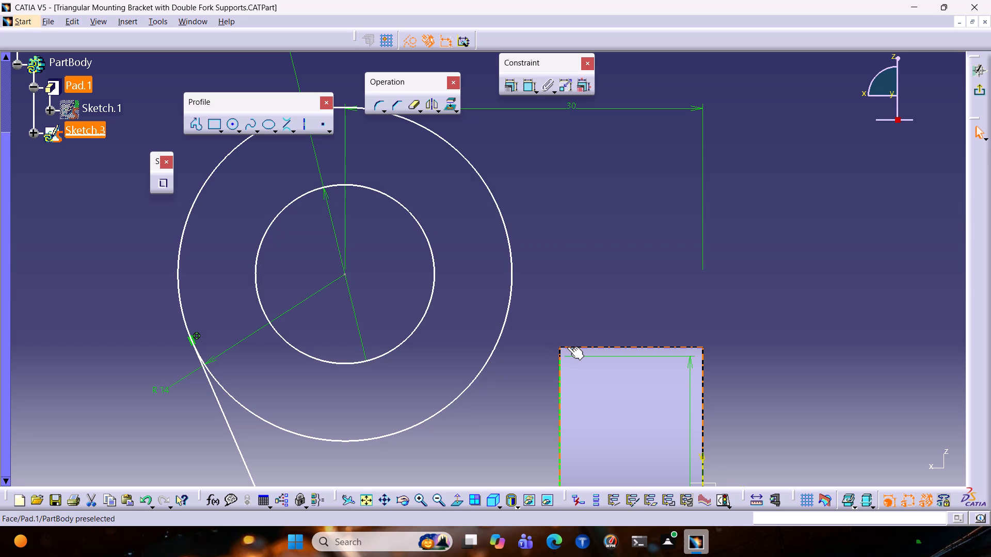
left_click(558, 346, "ctrl")
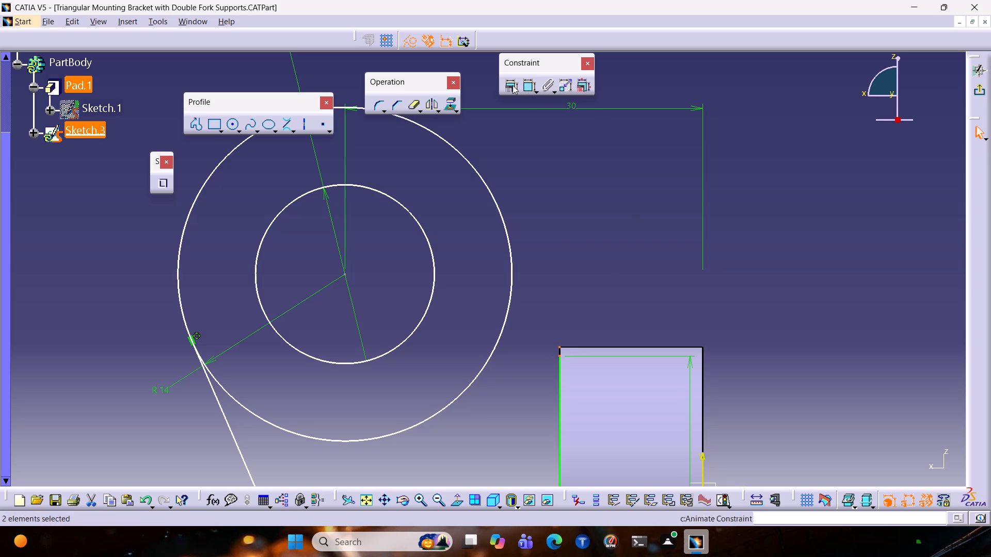
left_click(510, 85)
left_click(897, 284)
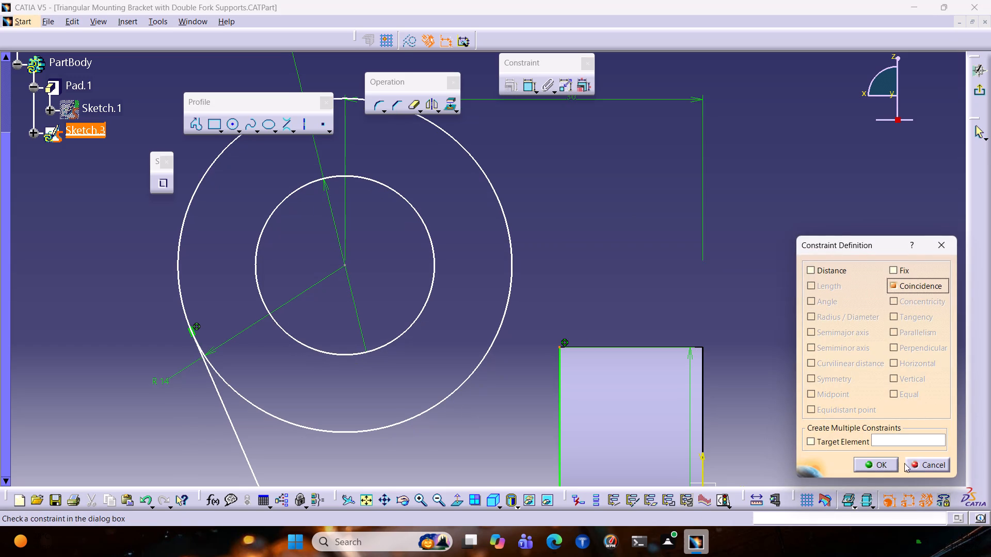
left_click(875, 464)
Draw a 16 mm horizontal line from the outer circle to the plate's far-edge line, and a vertical line about 6 mm down to the plate's corner.
middle_click_drag(634, 179, 624, 237, "ctrl")
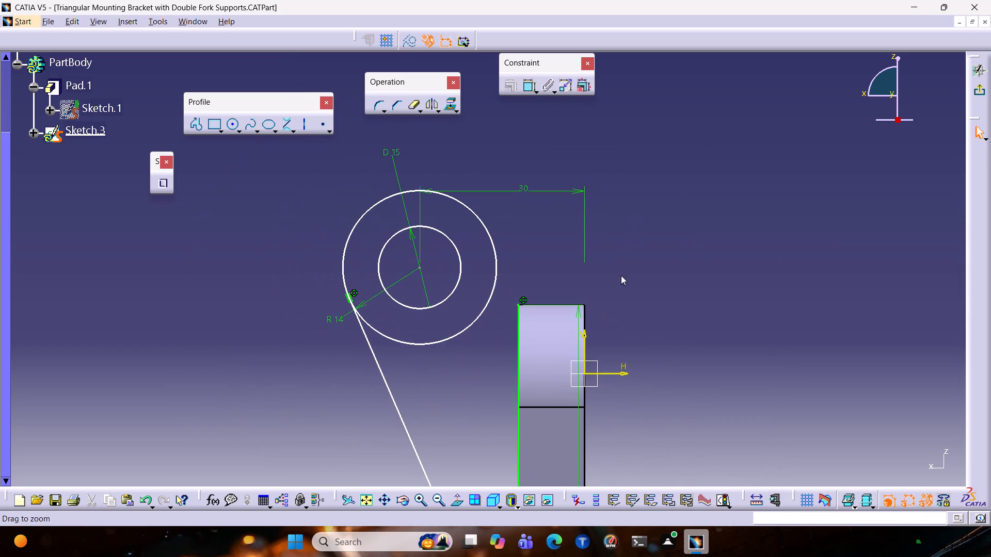
middle_click_drag(661, 334, 760, 94)
middle_click_drag(770, 80, 754, 208)
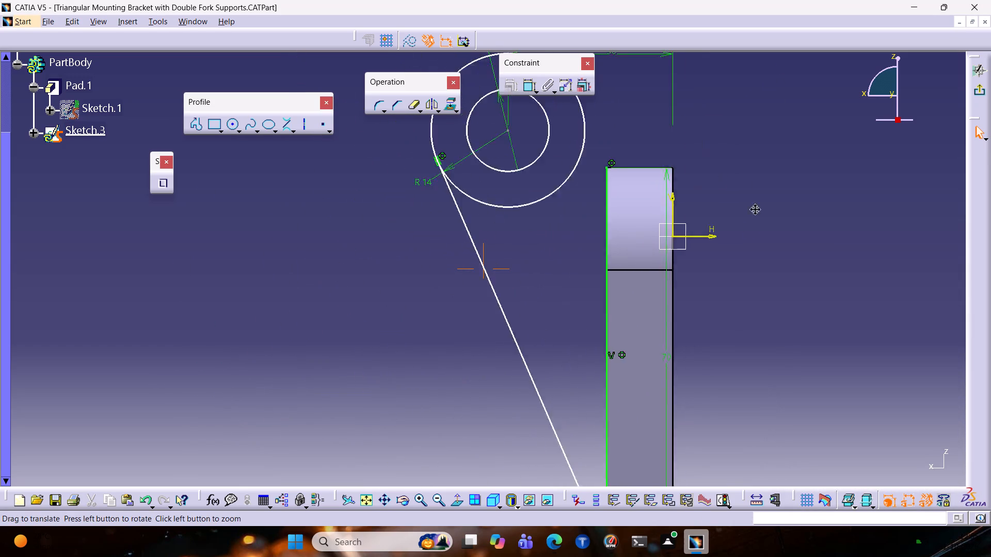
middle_click_drag(754, 208, 684, 352)
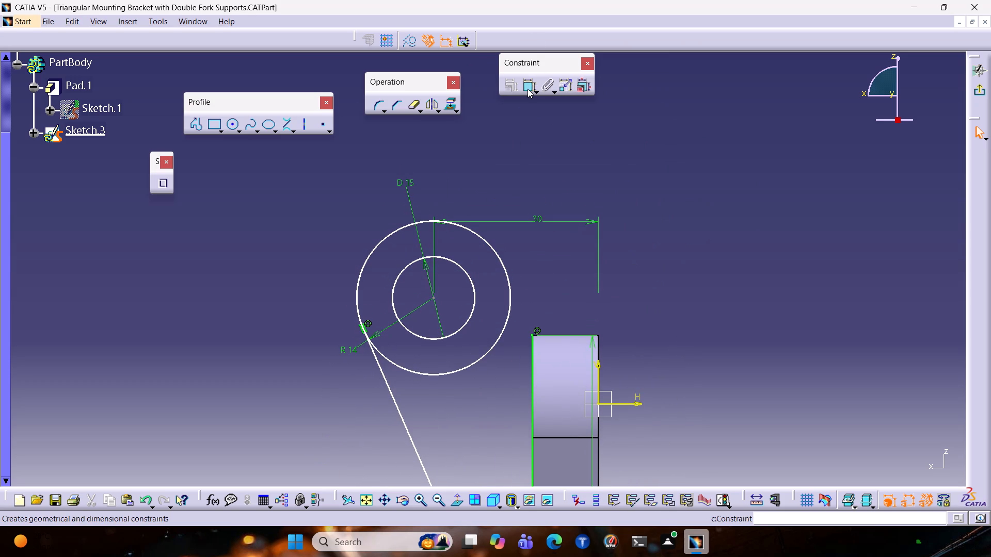
left_click(192, 122)
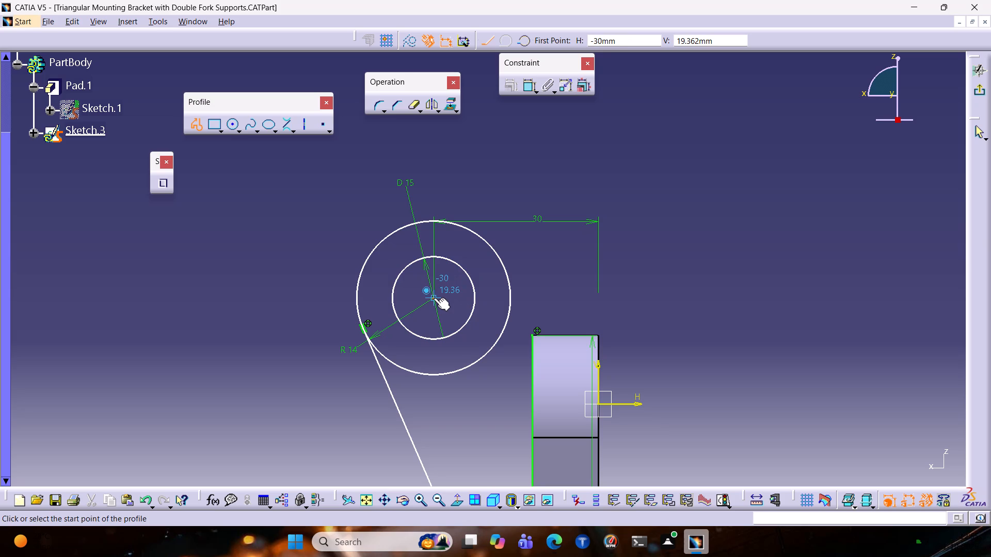
left_click(509, 296)
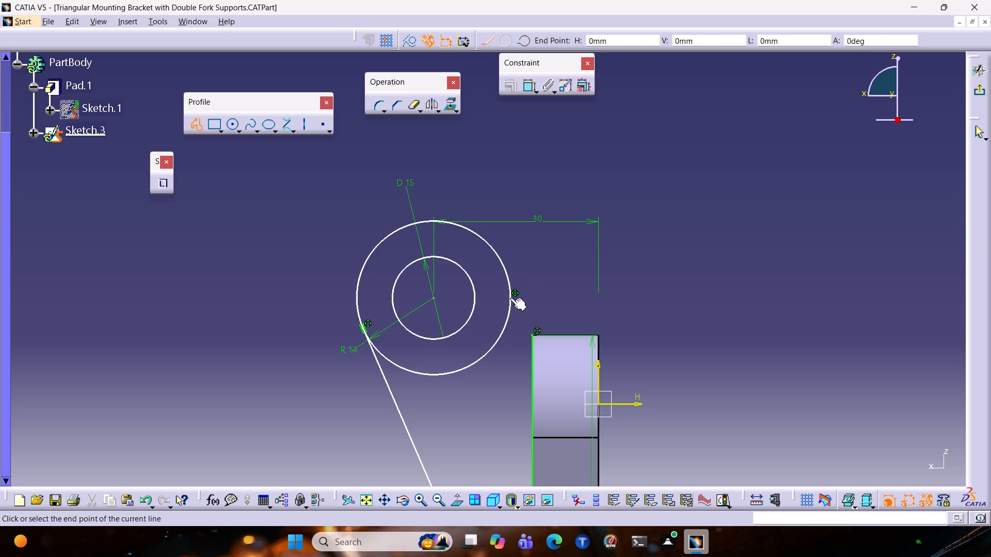
left_click(599, 296)
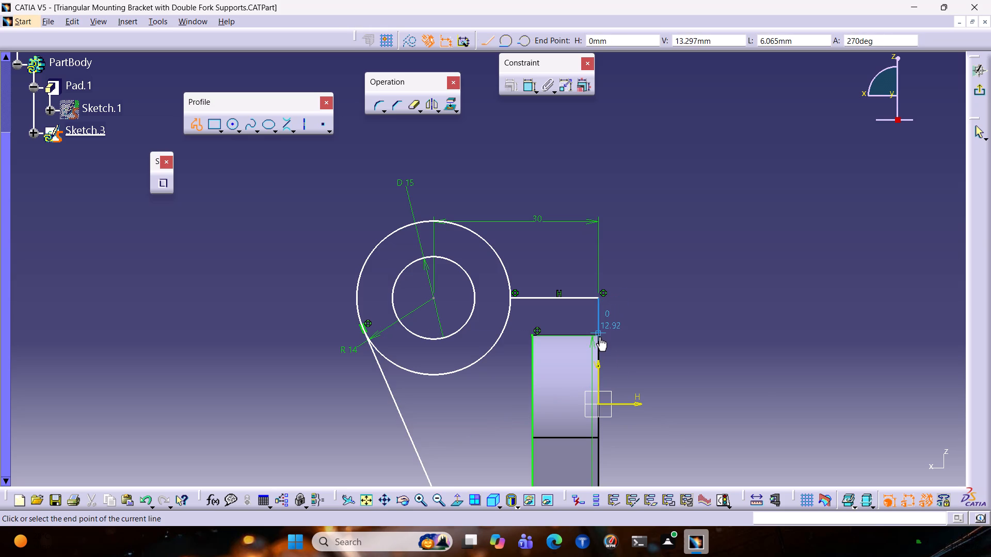
left_click(598, 335)
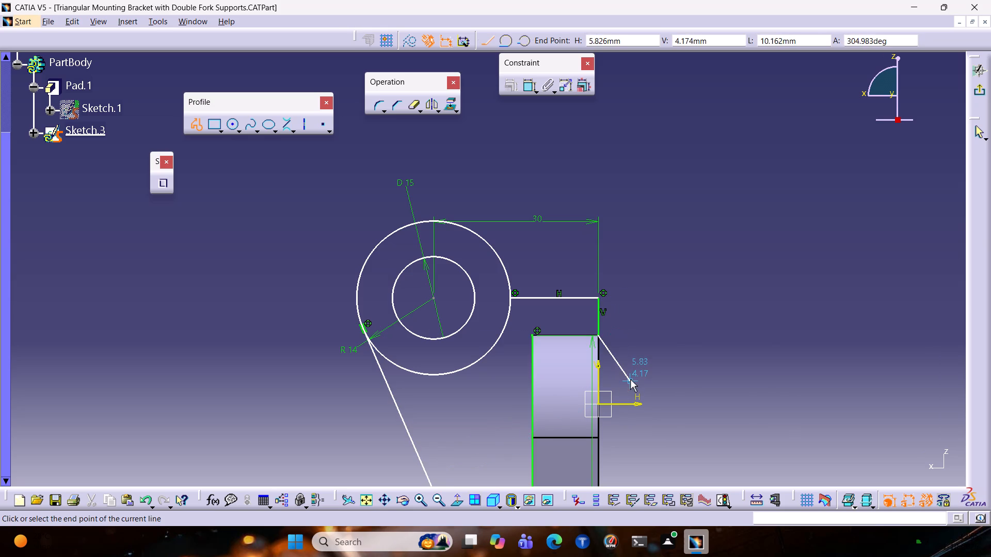
key("Escape")
key("Escape")
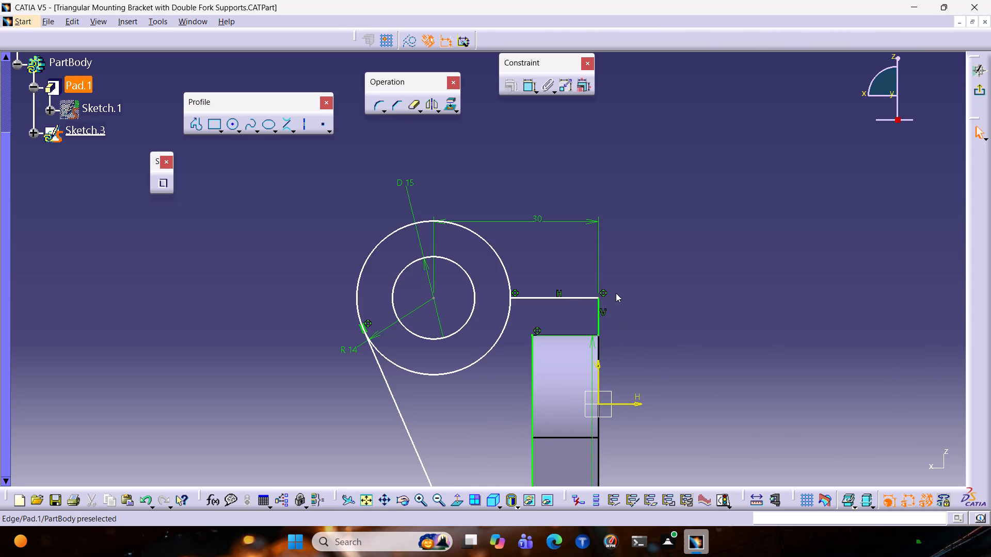
Dimension the length of the horizontal line between the outer circle and the plate's far-edge line.
left_click(562, 301)
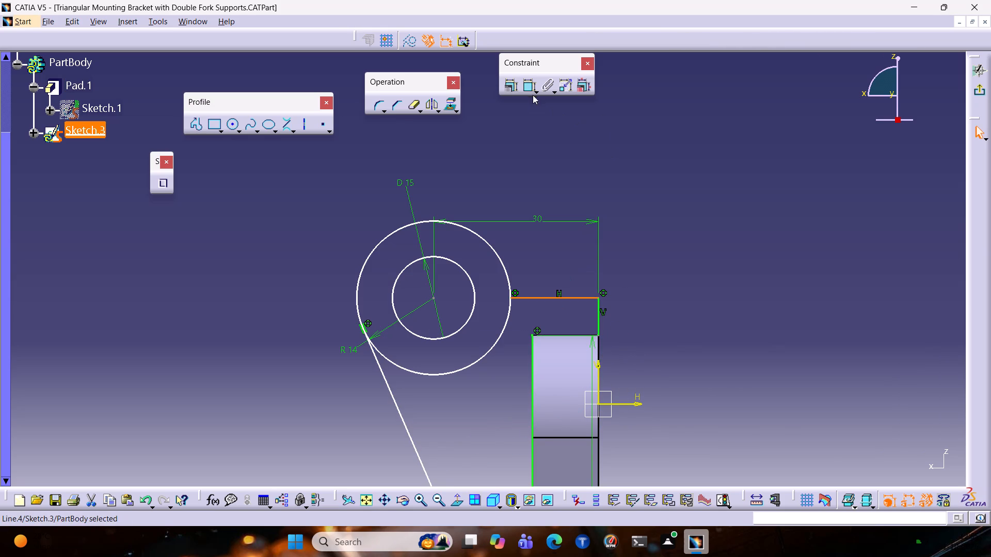
left_click(527, 82)
left_click(562, 270)
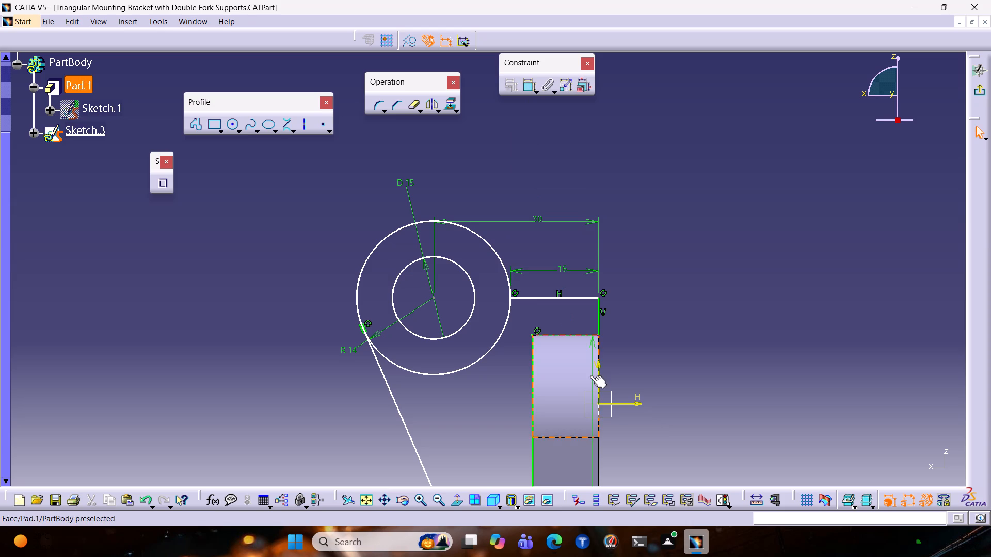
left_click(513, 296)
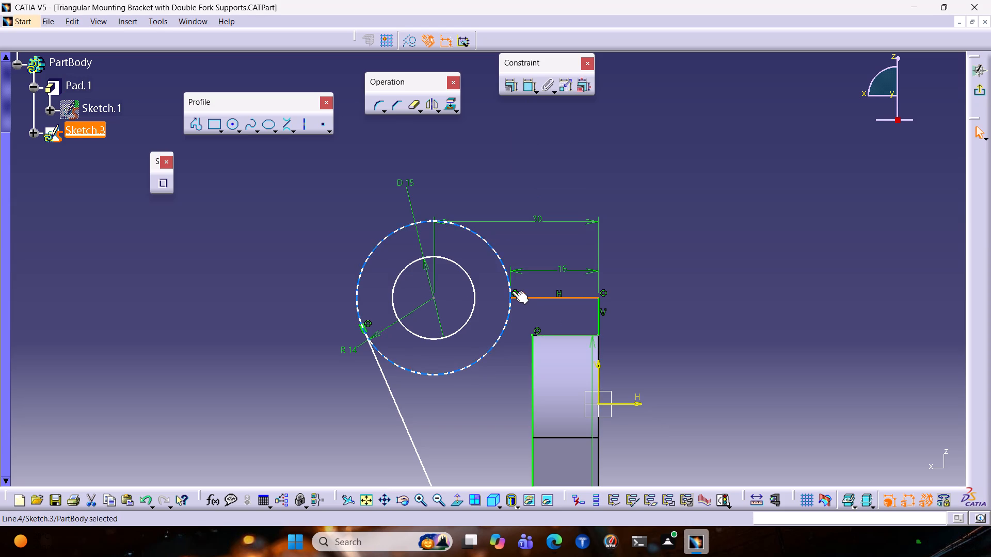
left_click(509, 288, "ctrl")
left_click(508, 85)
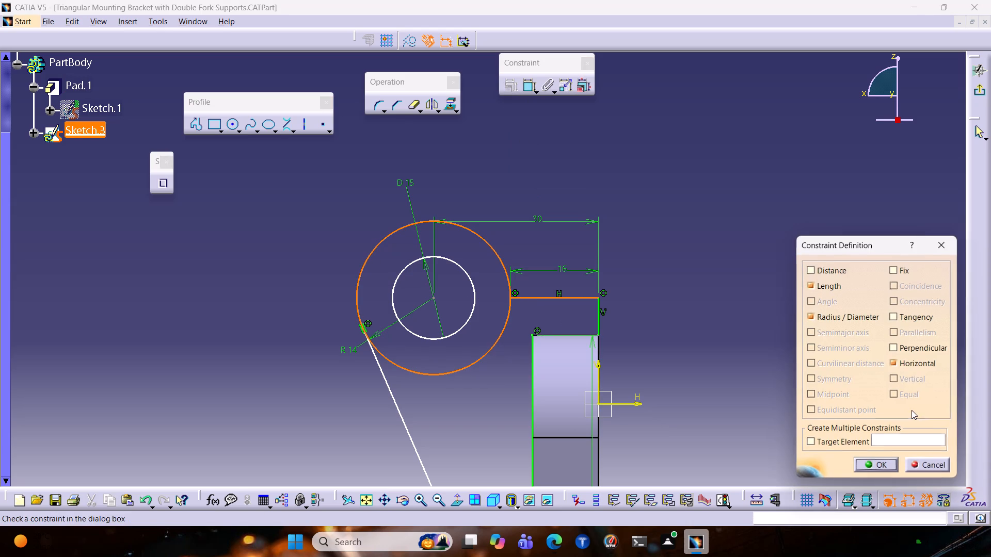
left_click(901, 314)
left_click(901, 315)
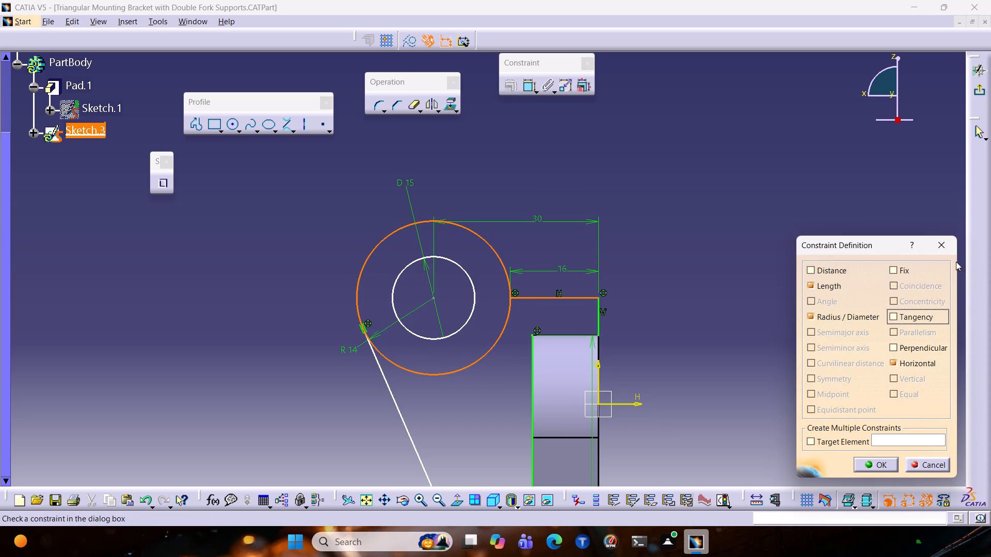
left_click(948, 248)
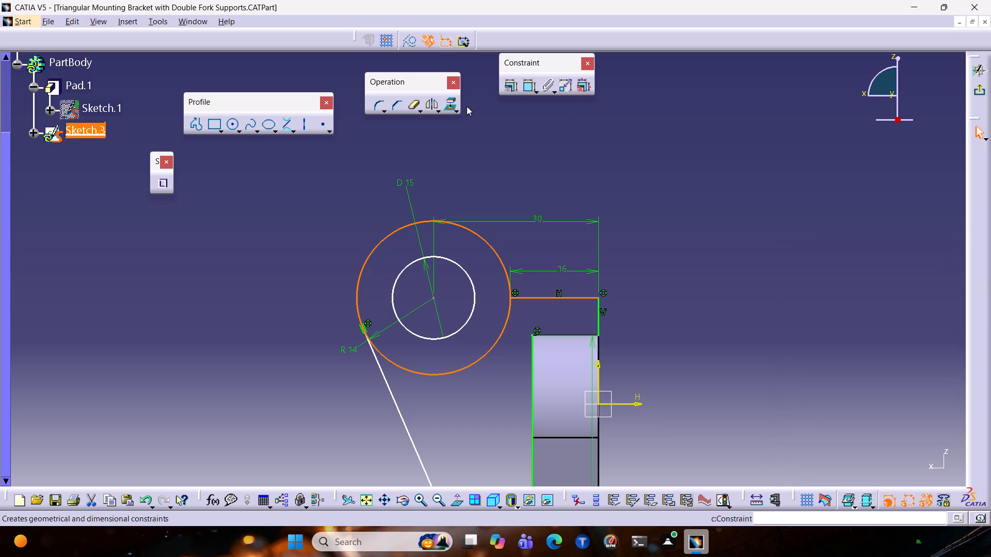
Trim away the outer circle's lower arc between the slanted line and the horizontal line using Quick Trim.
double_click(413, 106)
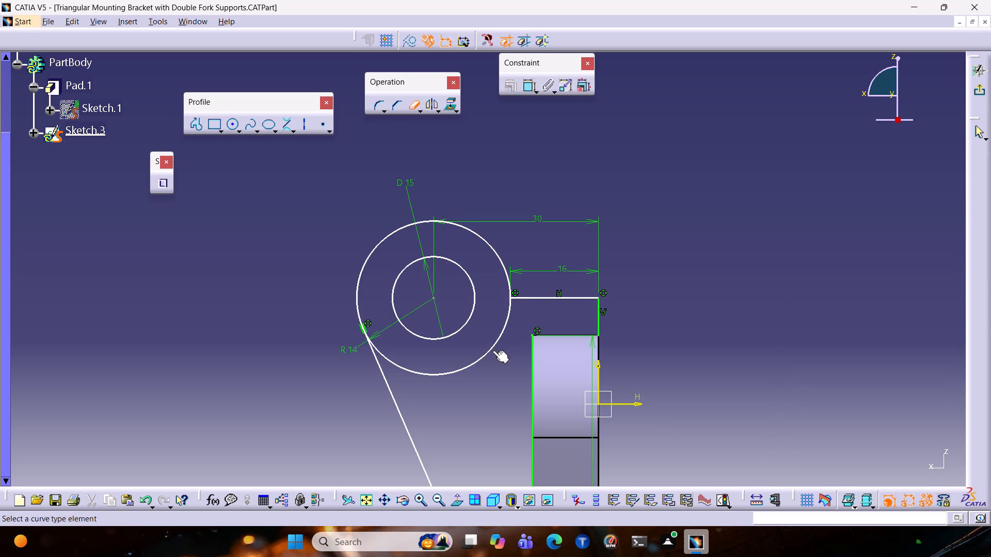
left_click(490, 350)
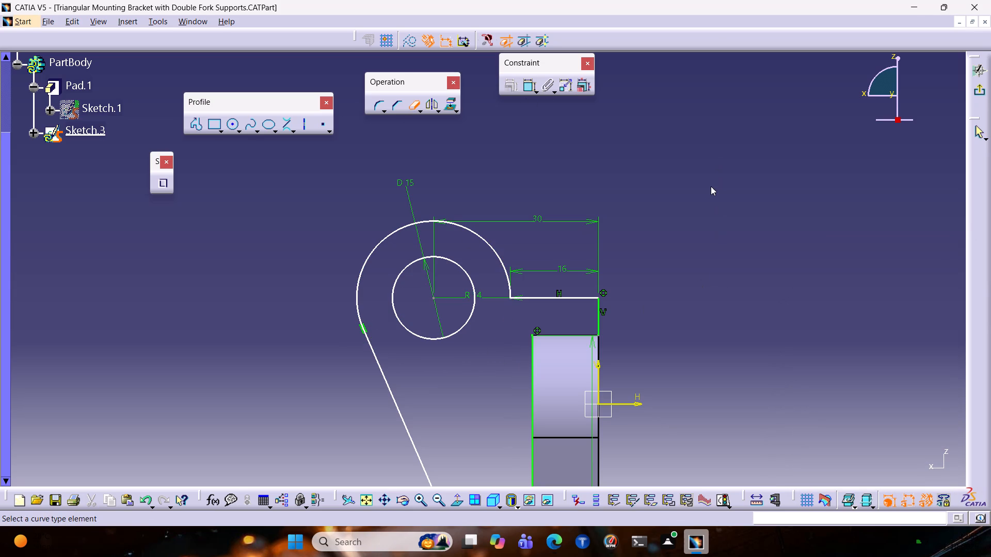
middle_click_drag(708, 189, 687, 252, "ctrl")
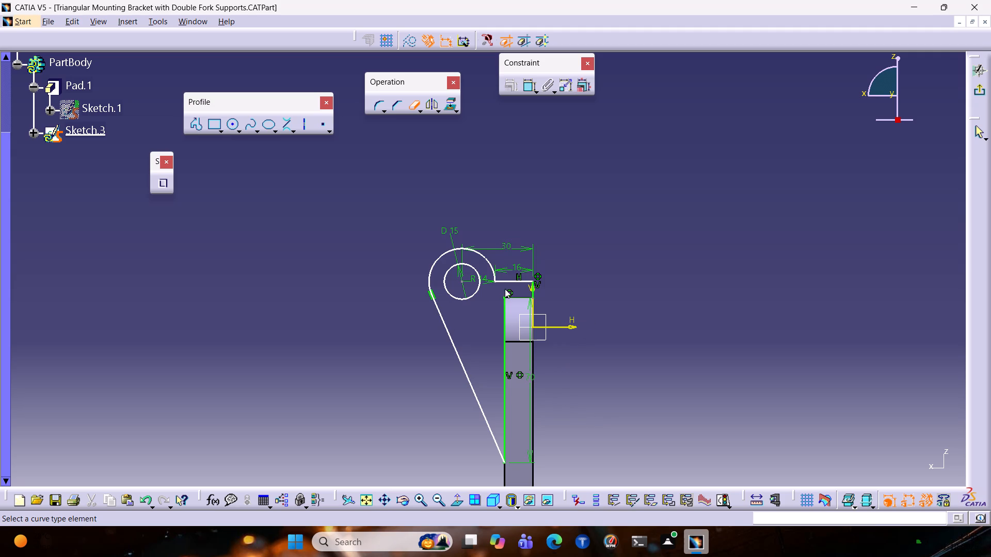
middle_click_drag(605, 301, 688, 215, "ctrl")
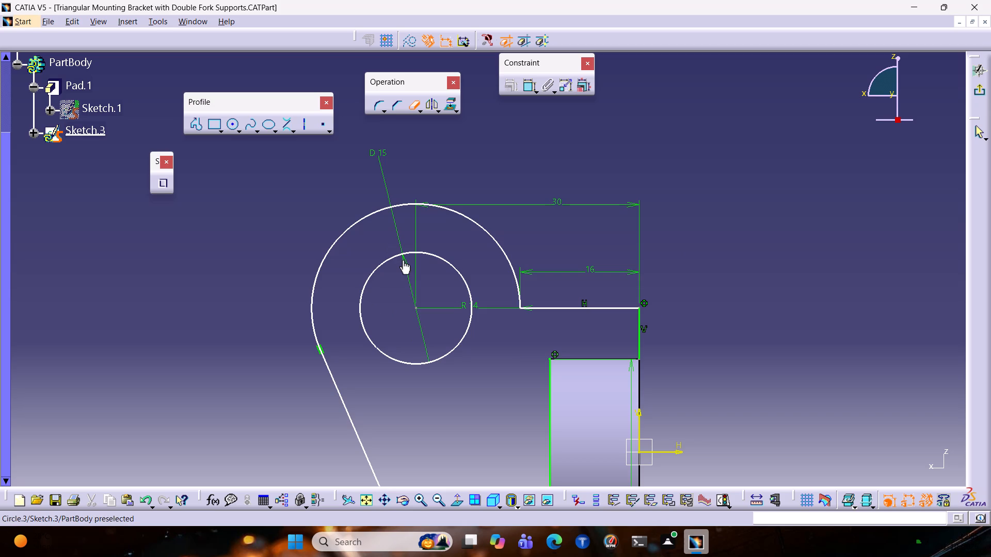
key("Escape")
Slide the outer arc up and back down to slightly above its original height, and try undoing the moves.
left_click_drag(465, 222, 467, 223)
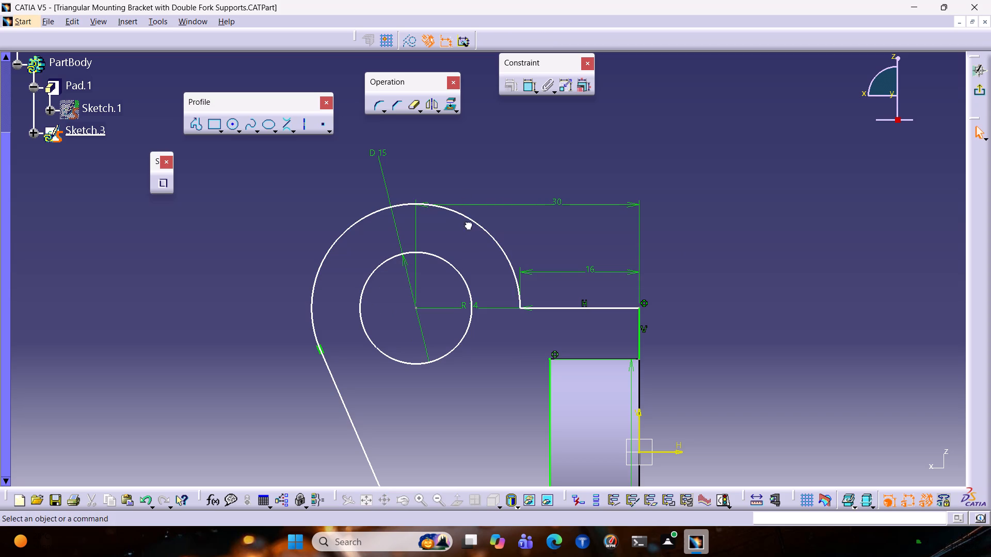
left_click_drag(467, 223, 471, 224)
left_click_drag(481, 227, 539, 184)
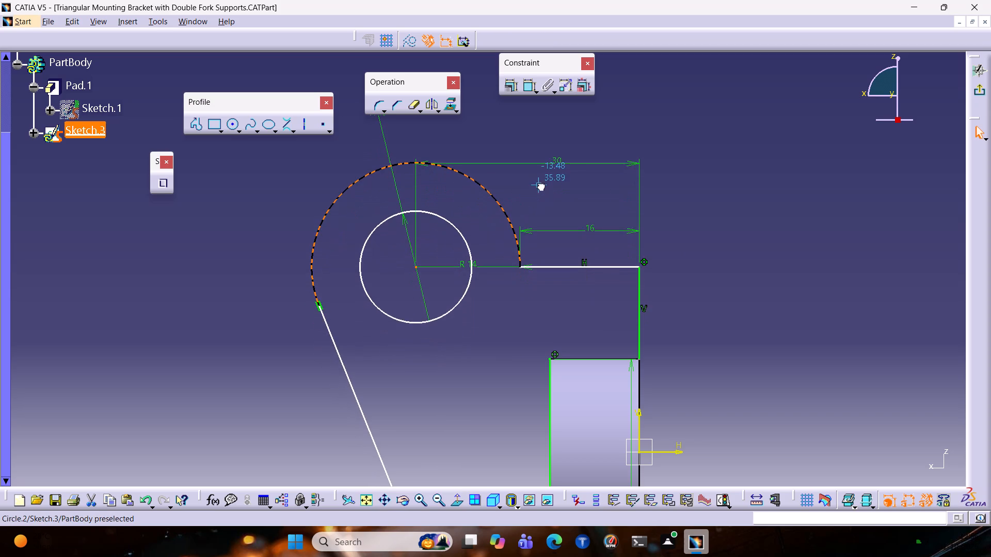
left_click_drag(539, 184, 525, 222)
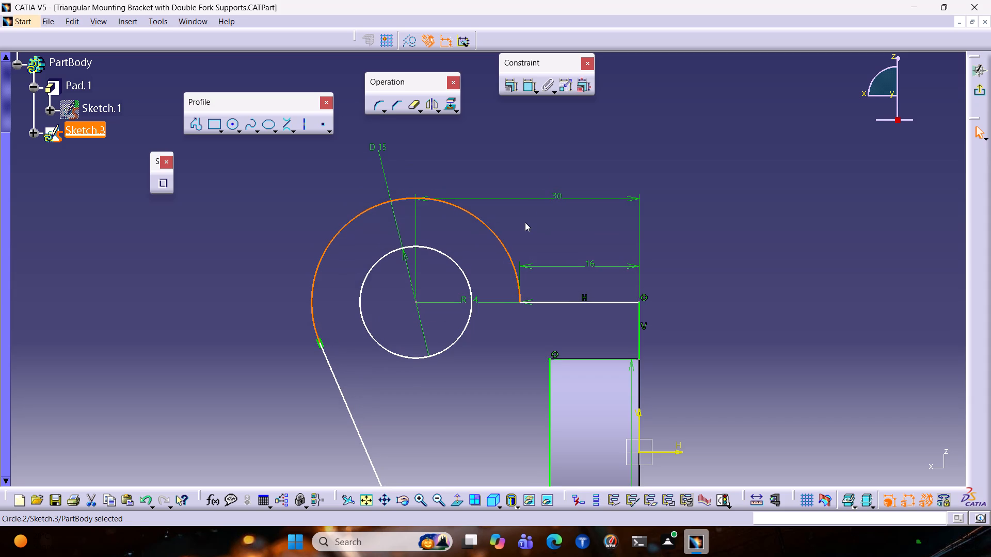
left_click(525, 222, "ctrl")
key("ctrl+z")
key("ctrl+z")
middle_click_drag(686, 250, 677, 276, "ctrl")
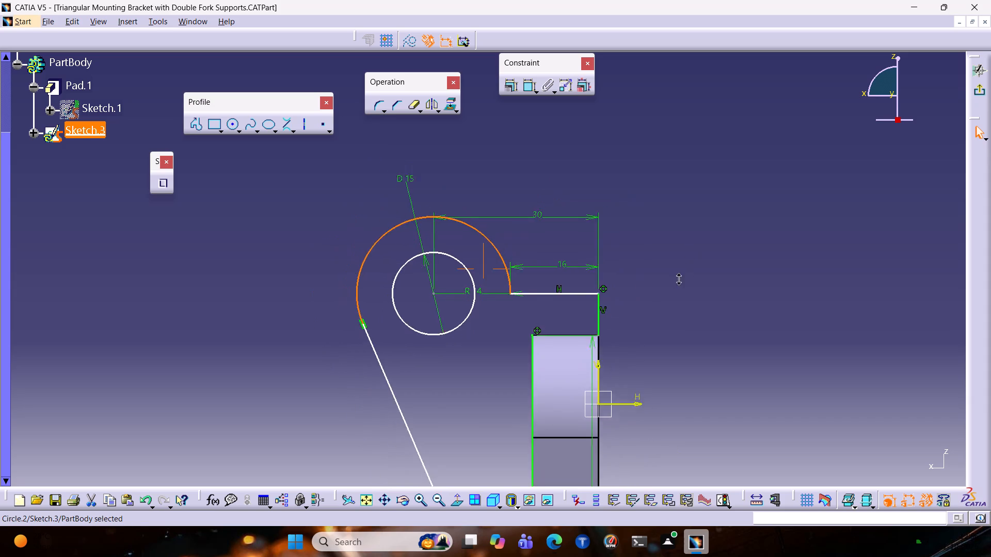
middle_click_drag(677, 276, 644, 351, "ctrl")
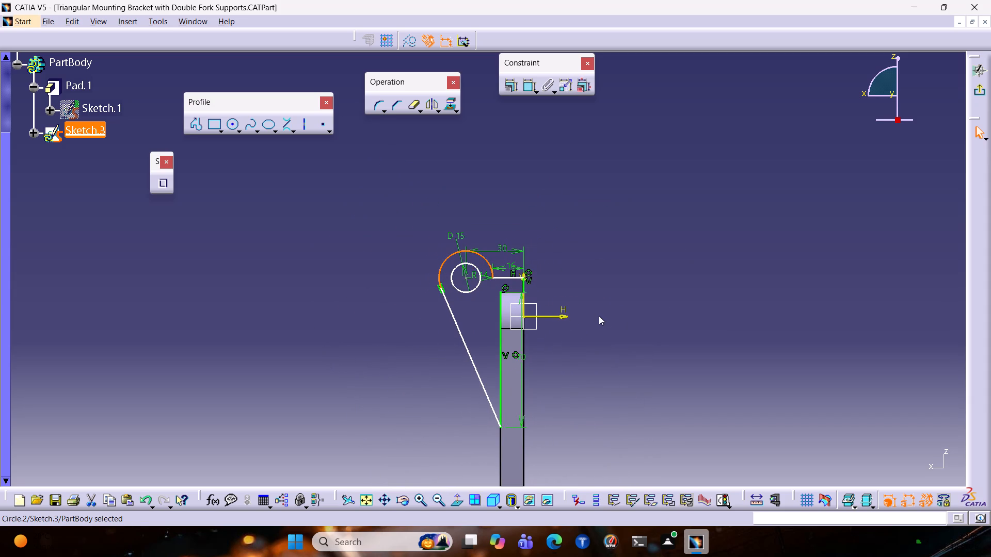
middle_click_drag(593, 381, 651, 315, "ctrl")
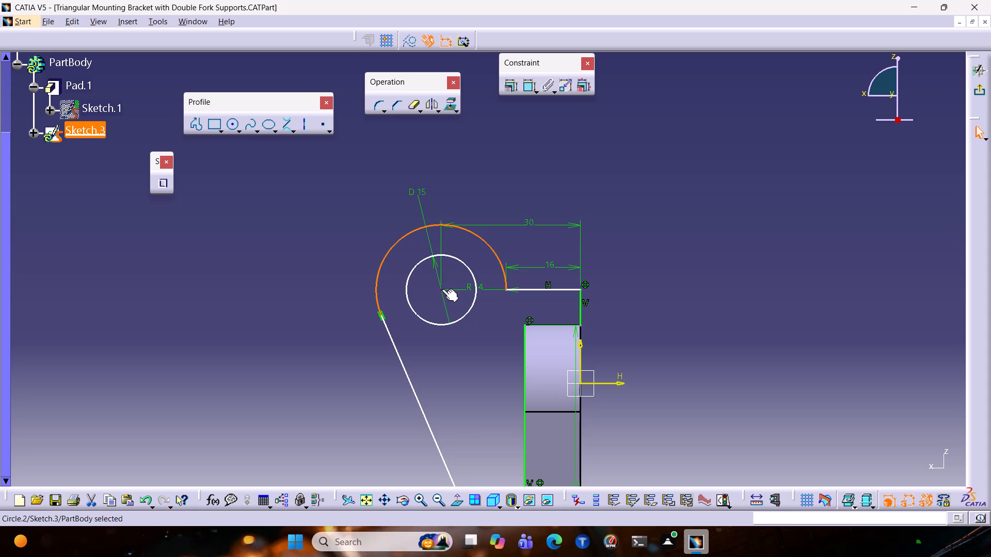
left_click(510, 161)
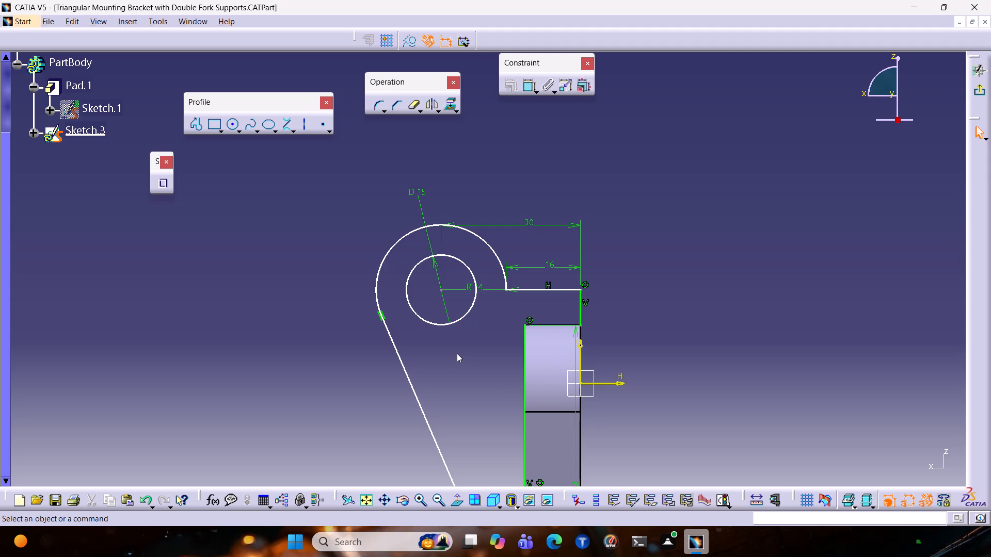
Exit Sketch.3 and return to the 3D part.
middle_click_drag(457, 353, 443, 419, "ctrl")
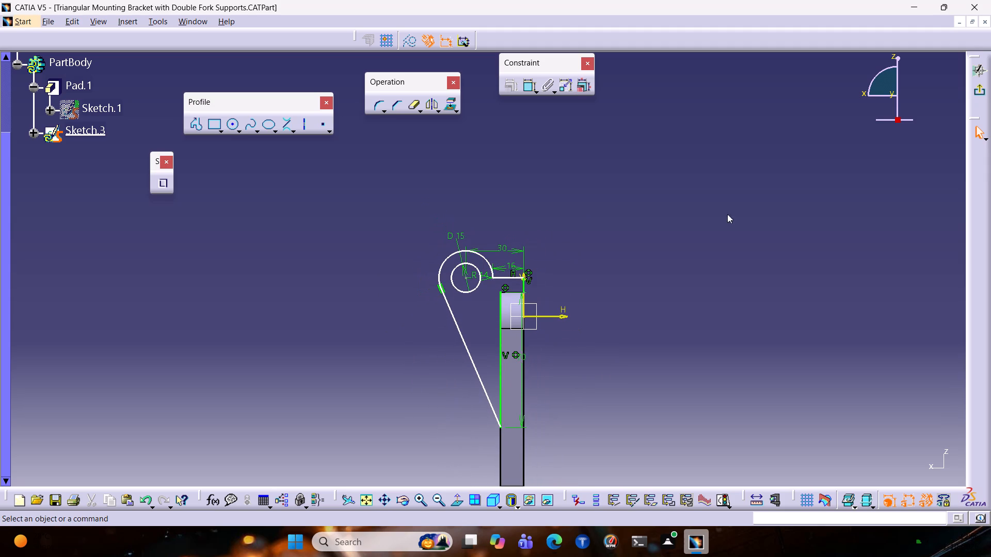
left_click(978, 90)
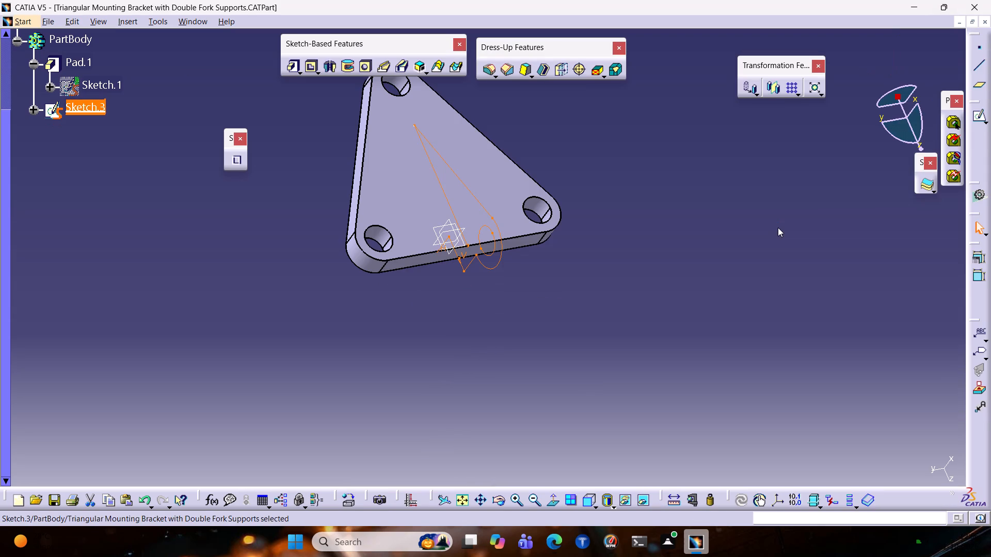
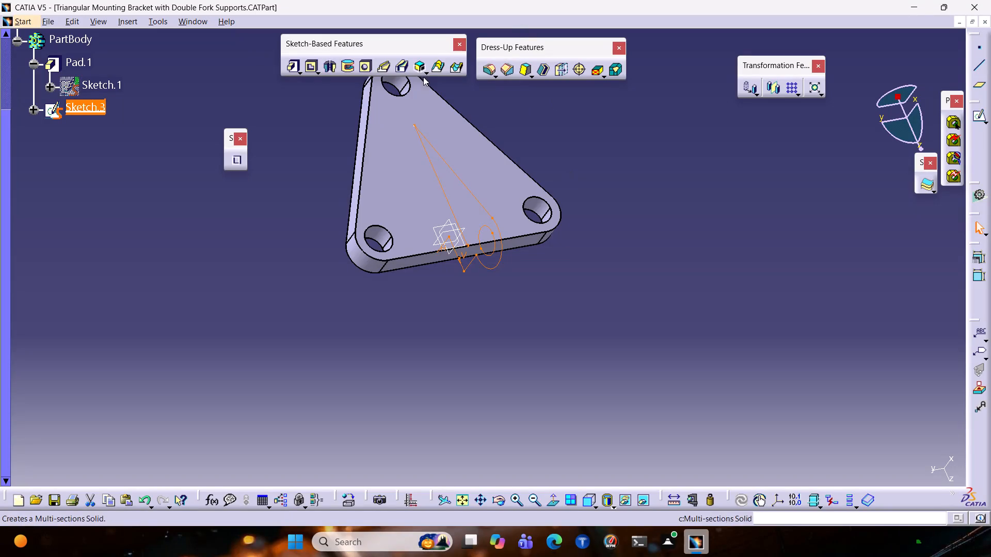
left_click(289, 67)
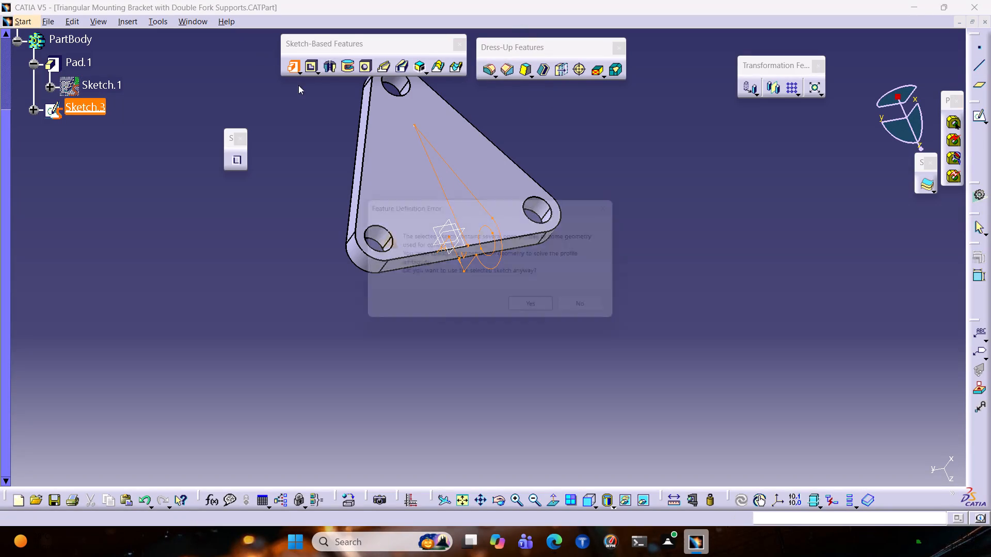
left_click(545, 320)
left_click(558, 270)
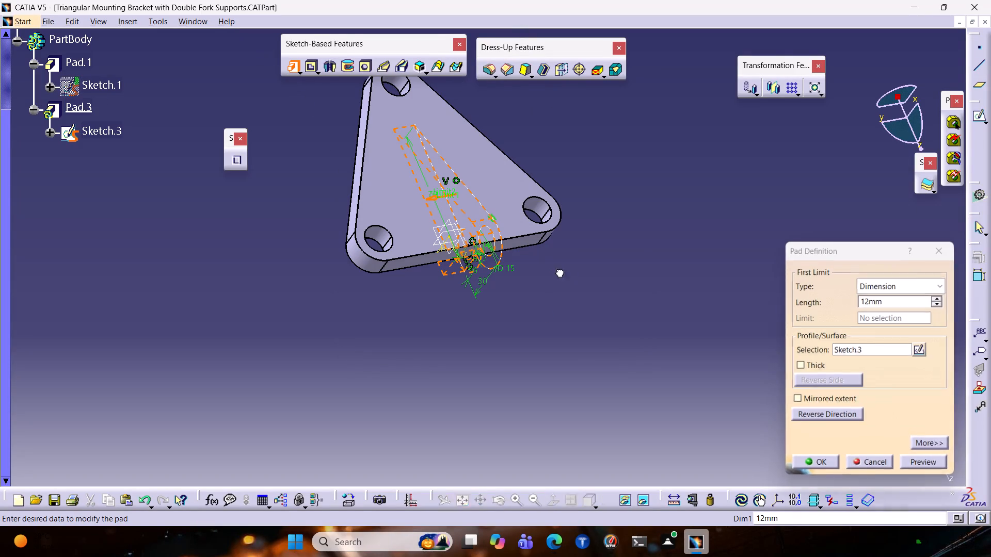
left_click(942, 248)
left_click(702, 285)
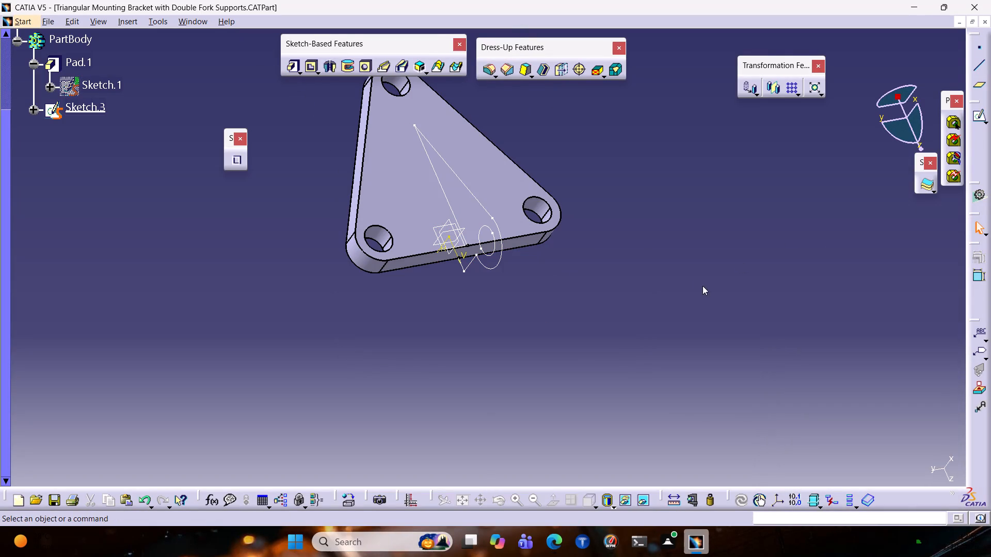
Reopen Sketch.3 and draw a horizontal line across the plate thickness, joining the upper ends of its two vertical profile lines.
double_click(501, 231)
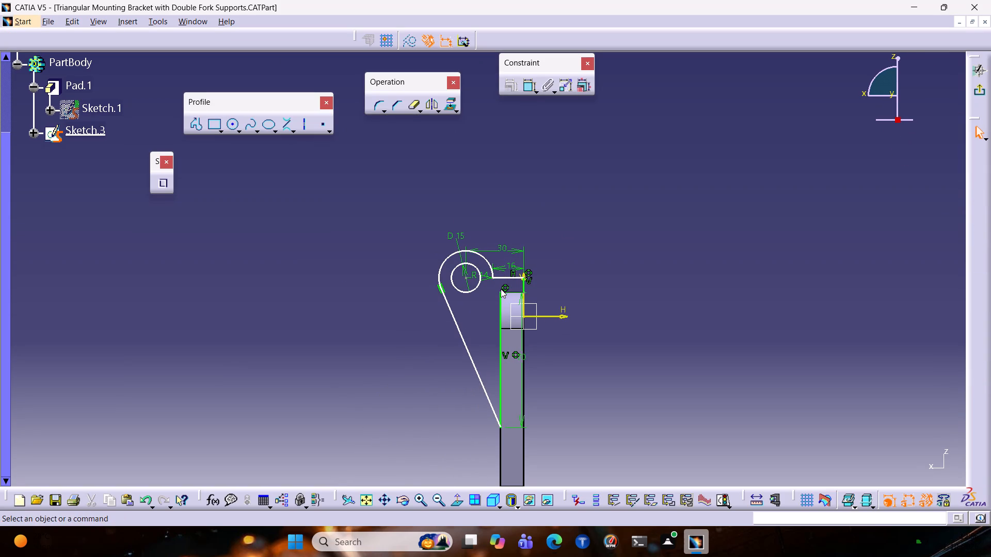
left_click(491, 279)
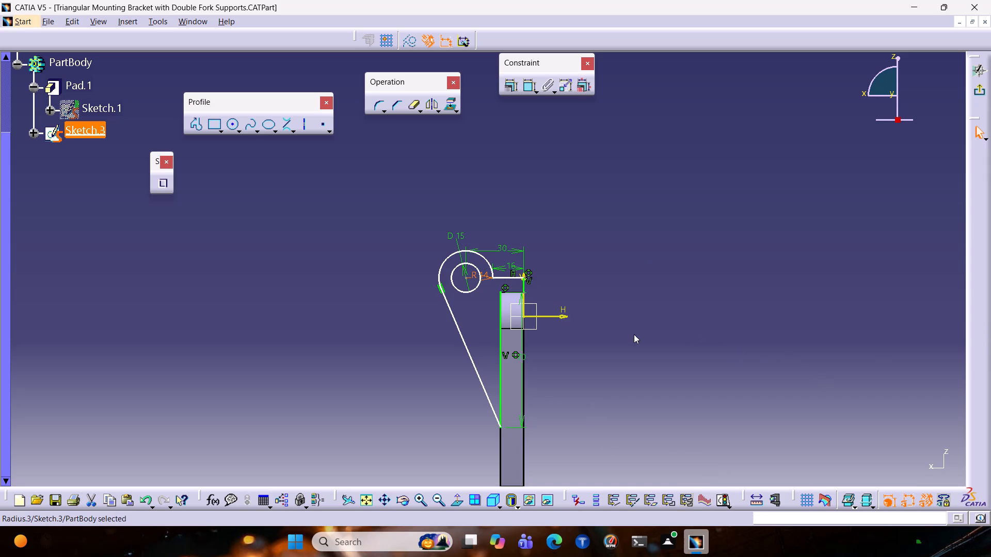
middle_click_drag(564, 274, 600, 238, "ctrl")
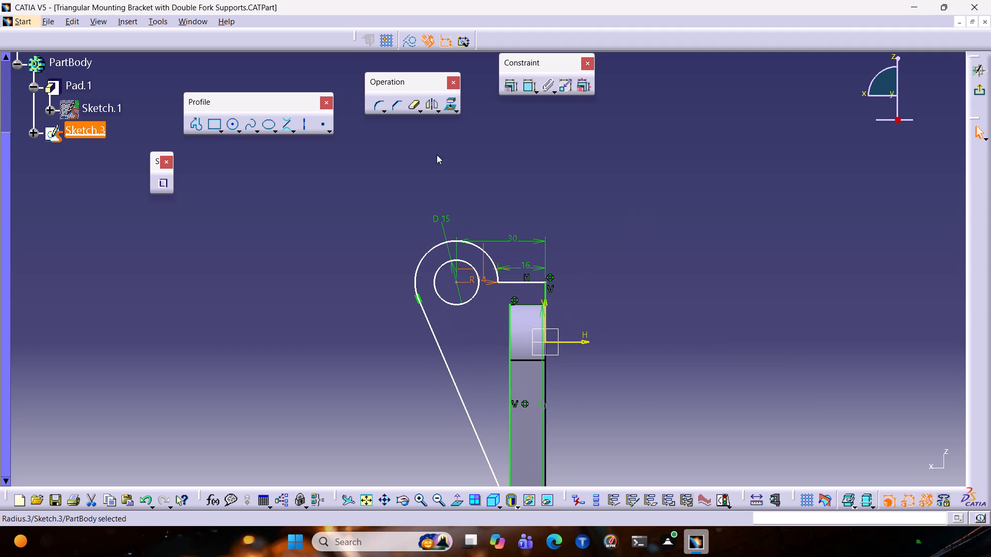
left_click(191, 126)
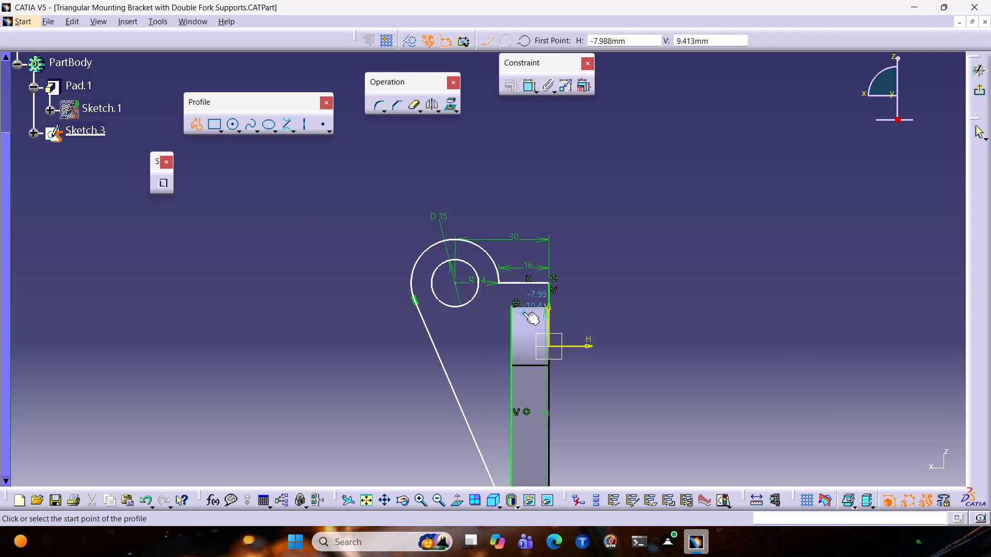
left_click(513, 305)
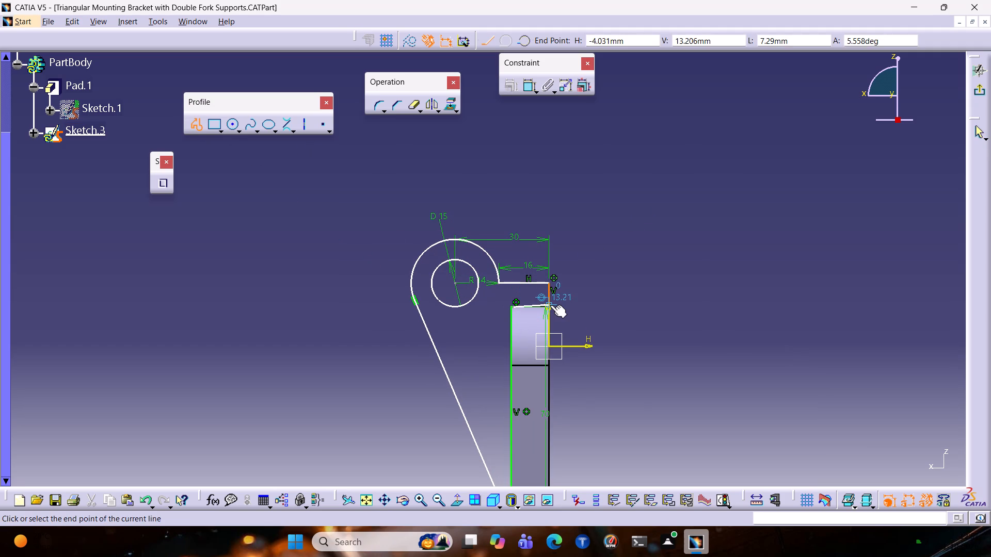
left_click(548, 307)
key("Escape")
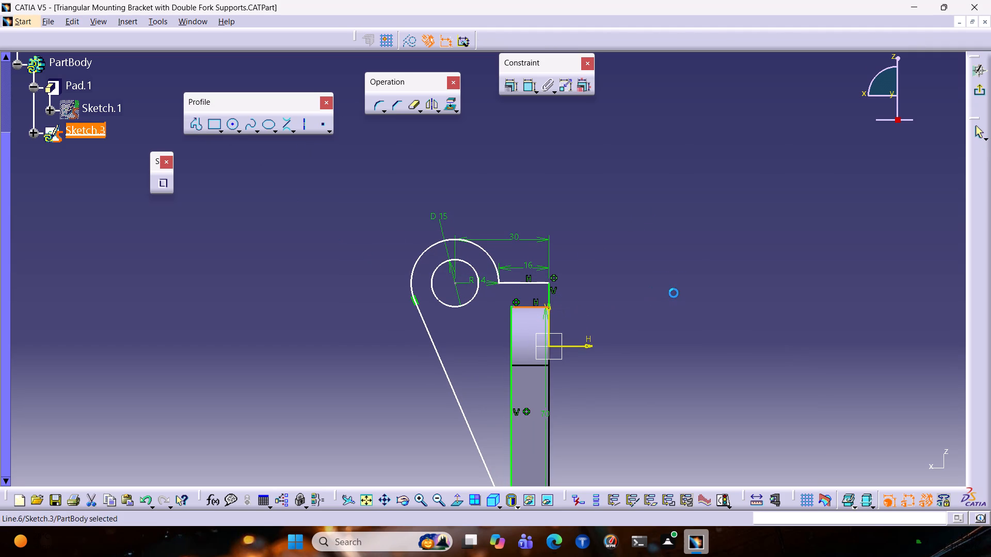
key("Escape")
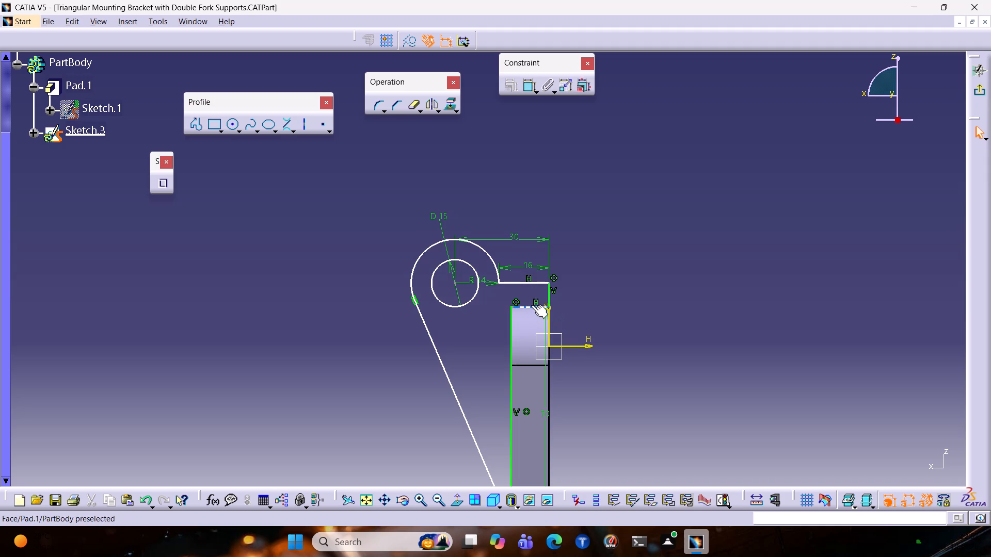
Apply a Coincidence constraint between the new horizontal line and the upper endpoint of the fork-side vertical line.
middle_click_drag(614, 363, 683, 287, "ctrl")
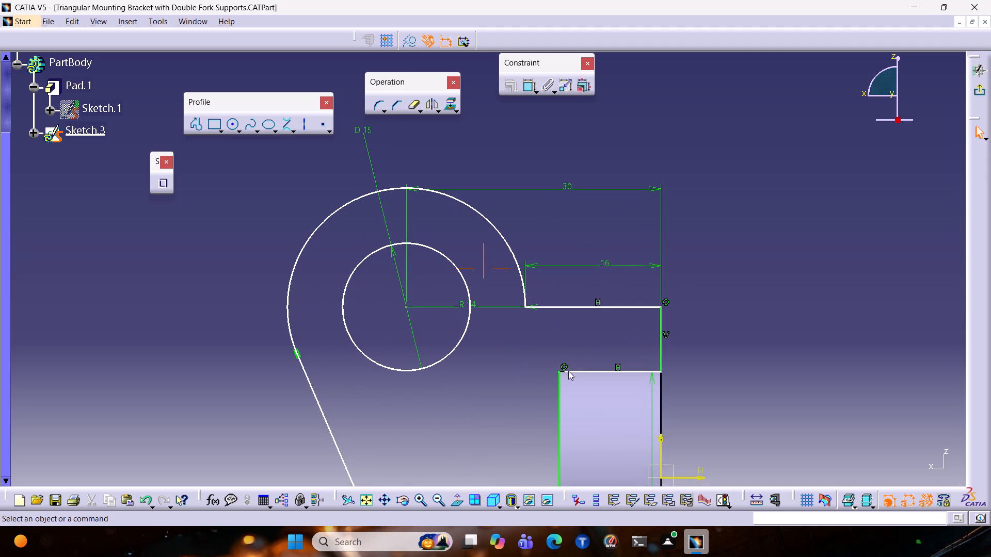
left_click(566, 374)
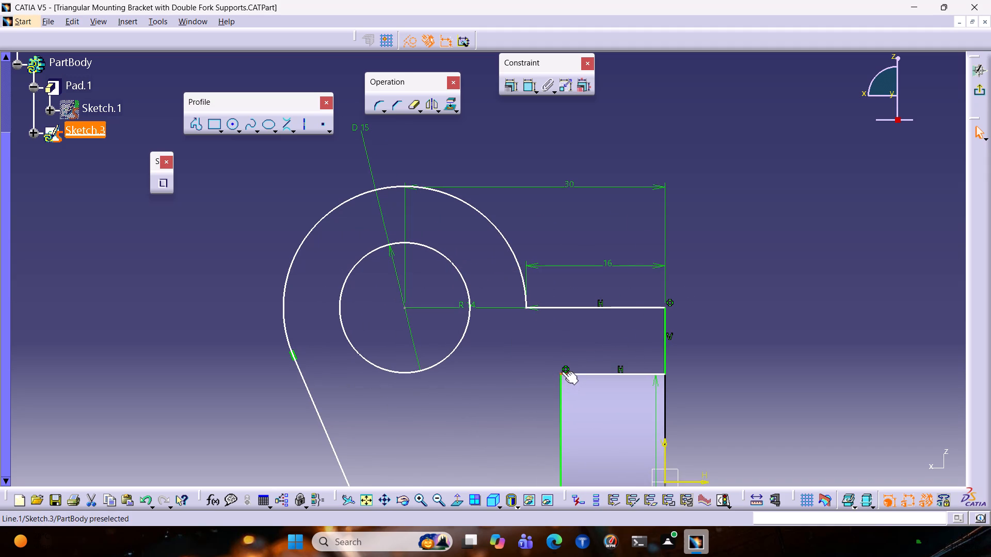
left_click(562, 371, "ctrl")
left_click(511, 89)
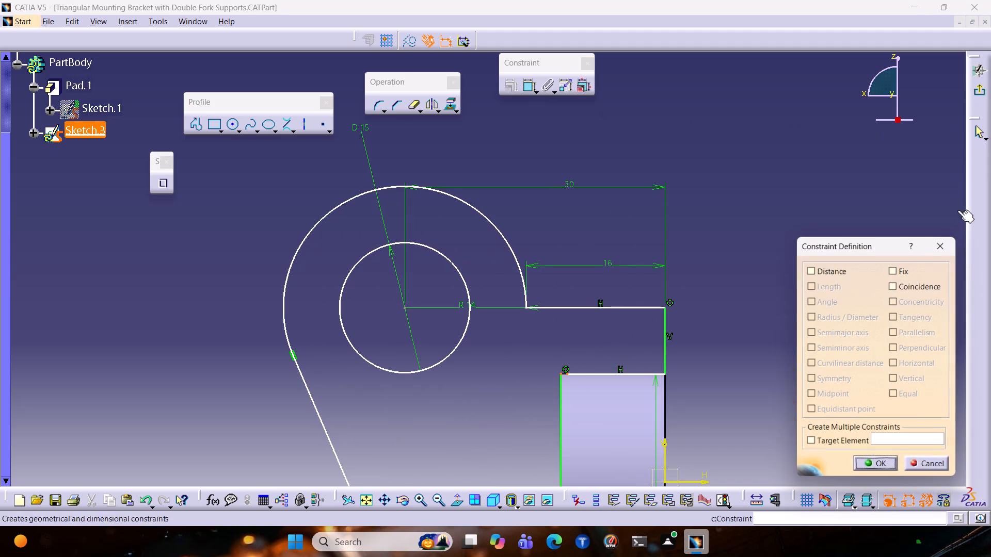
left_click(913, 286)
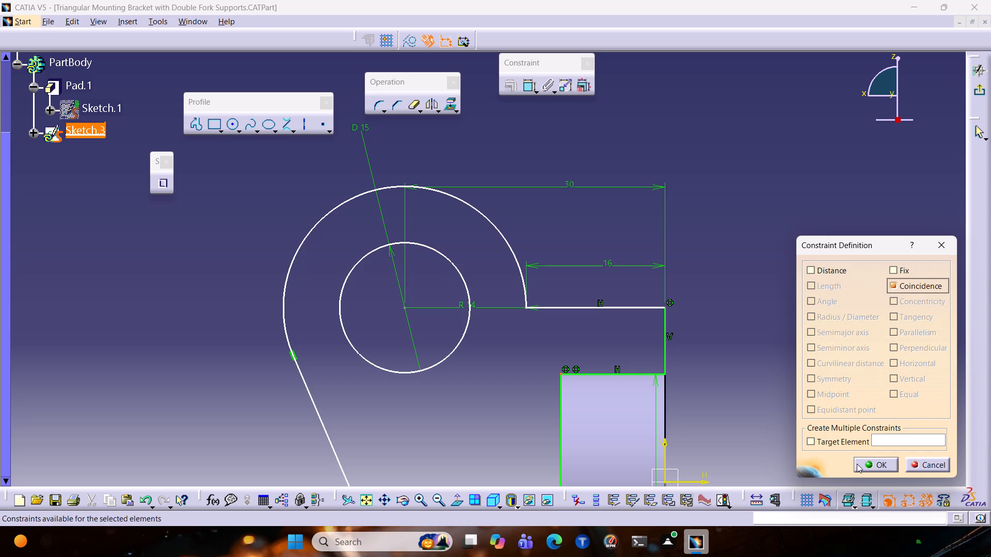
left_click(859, 464)
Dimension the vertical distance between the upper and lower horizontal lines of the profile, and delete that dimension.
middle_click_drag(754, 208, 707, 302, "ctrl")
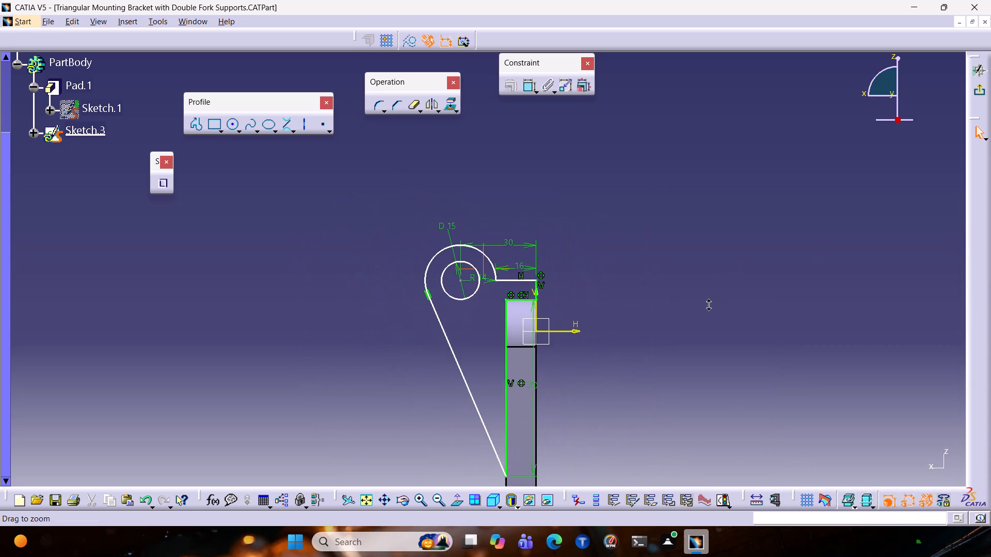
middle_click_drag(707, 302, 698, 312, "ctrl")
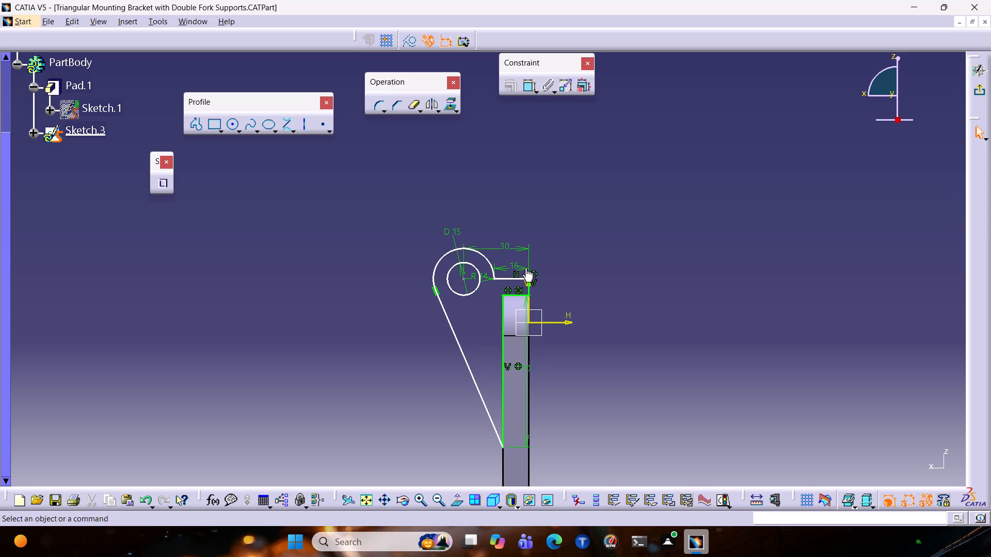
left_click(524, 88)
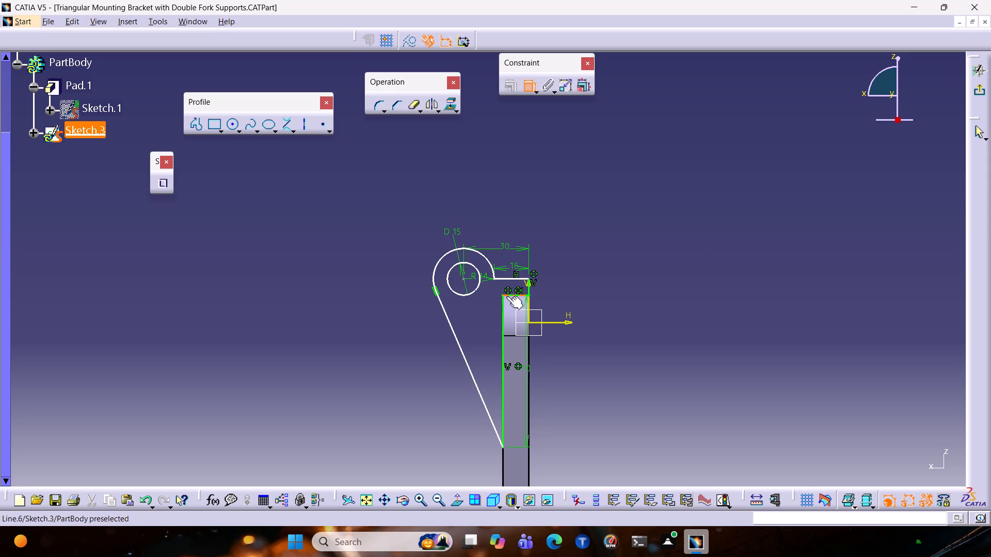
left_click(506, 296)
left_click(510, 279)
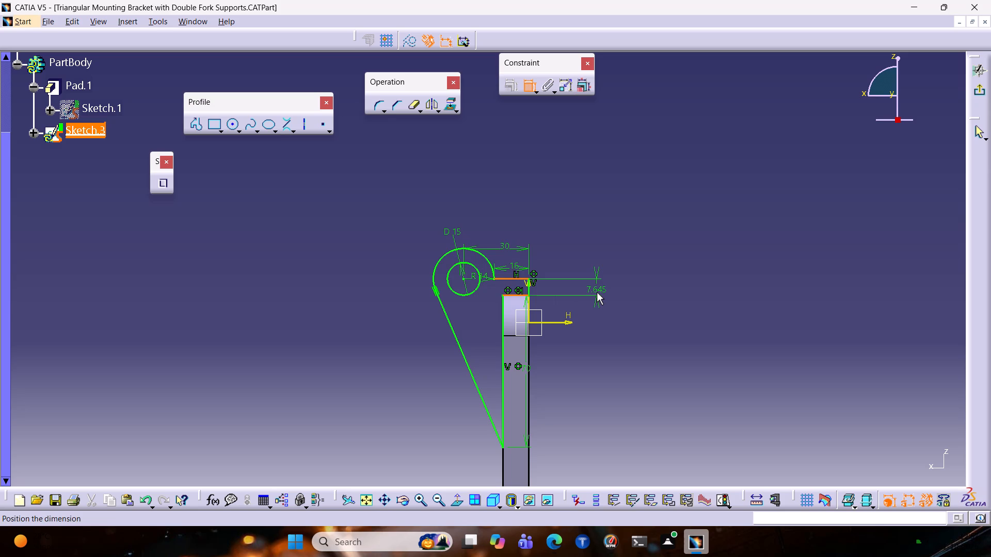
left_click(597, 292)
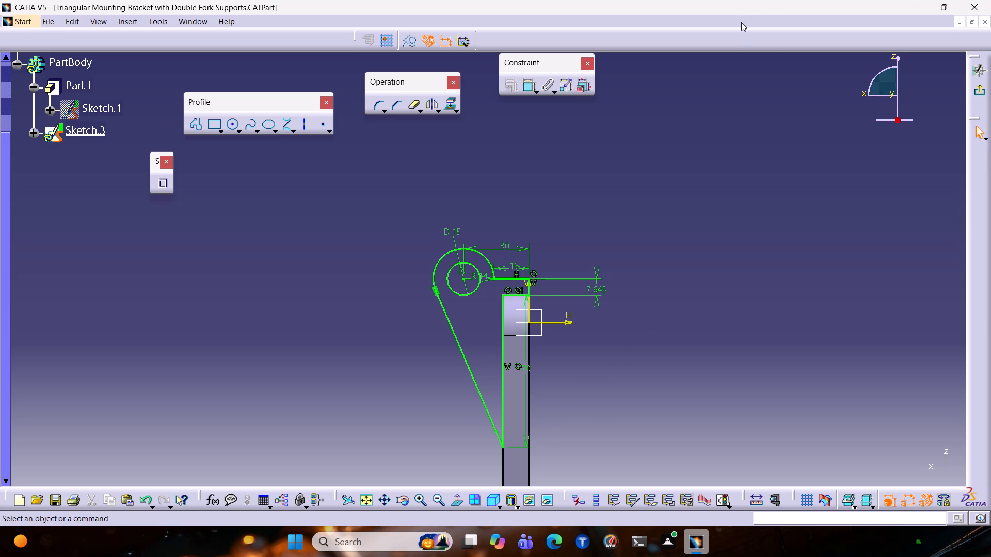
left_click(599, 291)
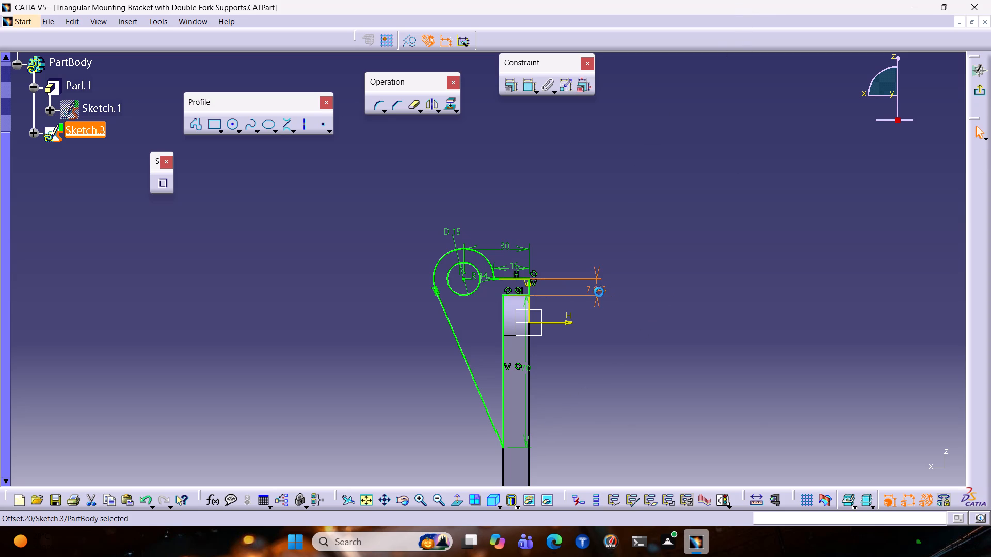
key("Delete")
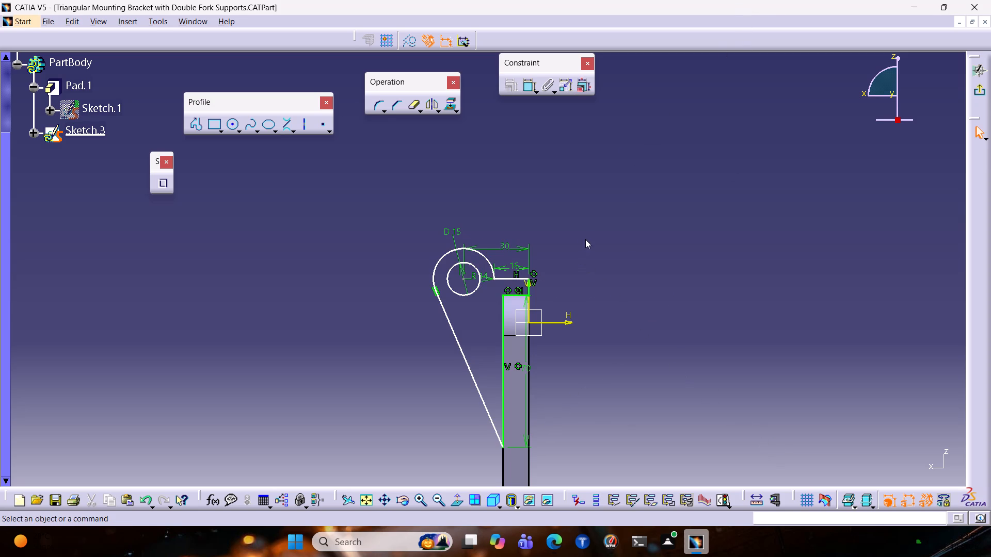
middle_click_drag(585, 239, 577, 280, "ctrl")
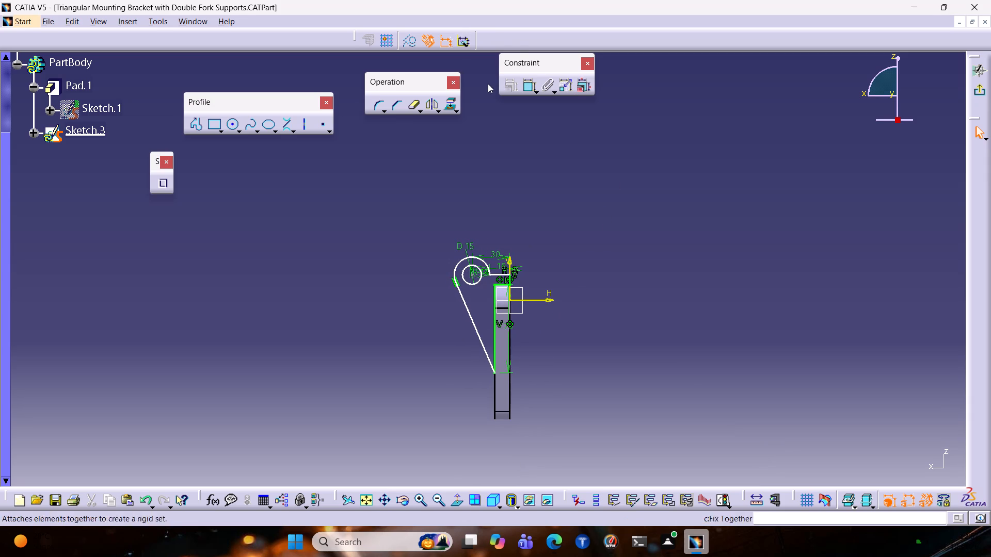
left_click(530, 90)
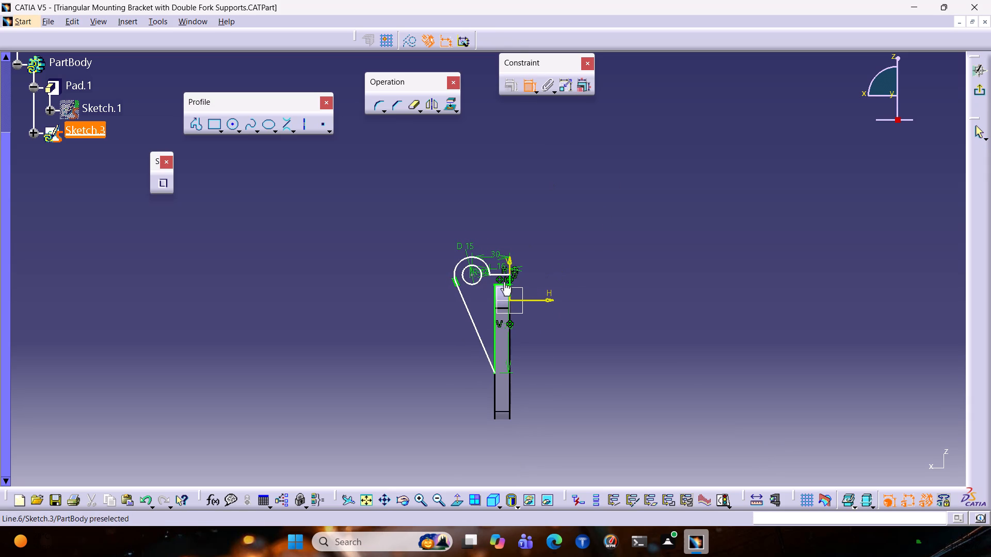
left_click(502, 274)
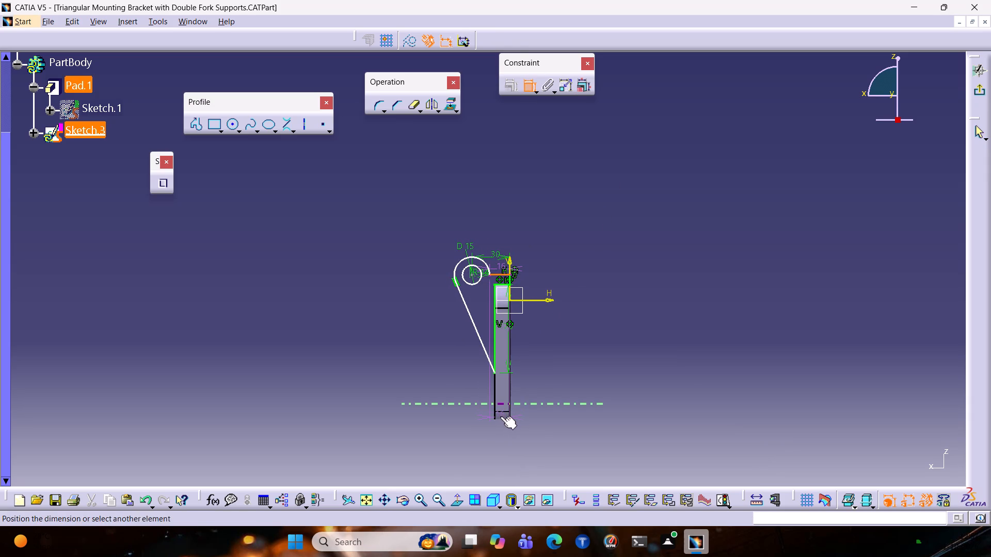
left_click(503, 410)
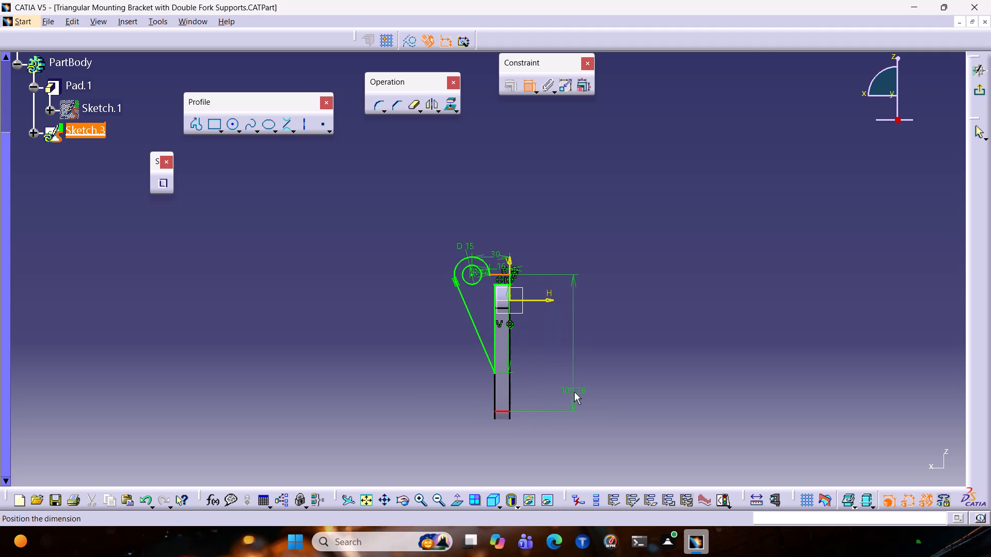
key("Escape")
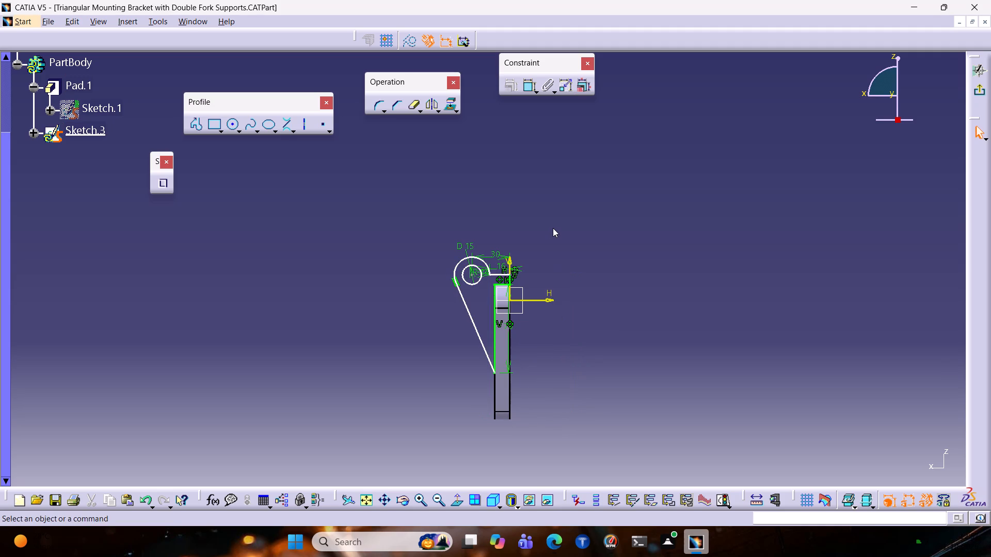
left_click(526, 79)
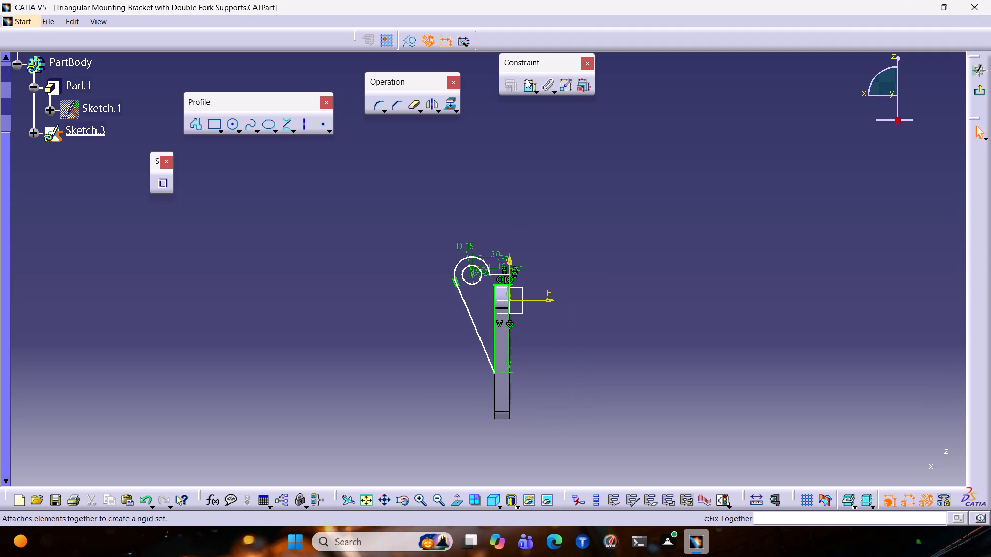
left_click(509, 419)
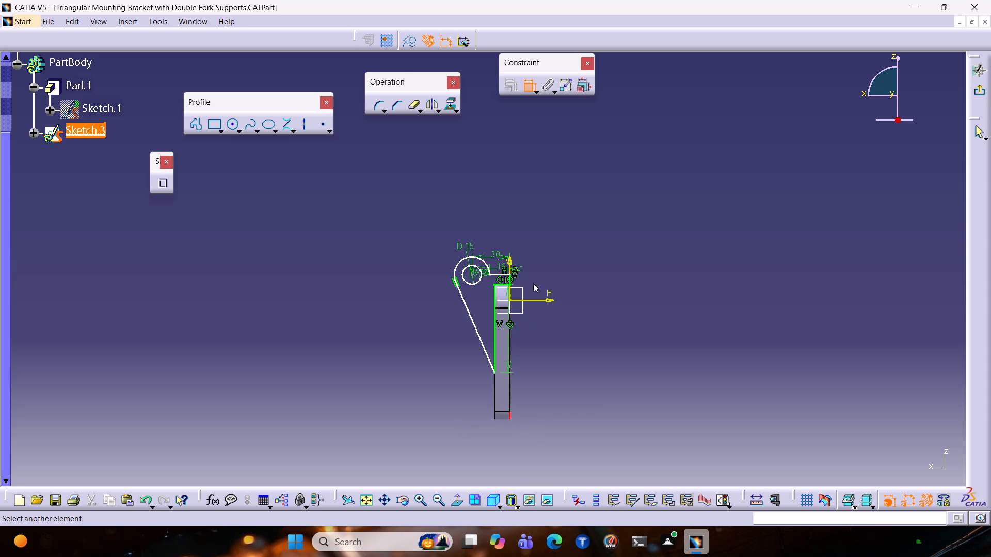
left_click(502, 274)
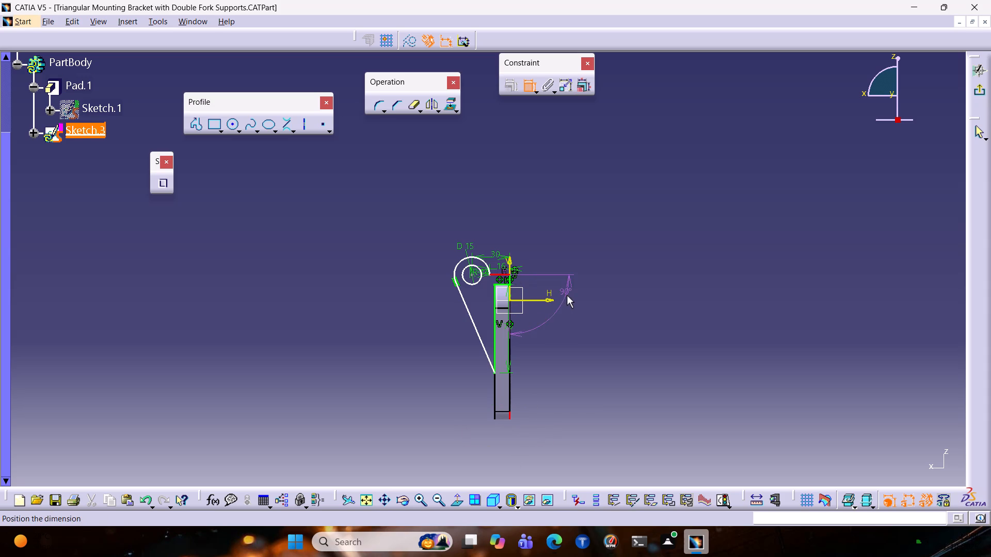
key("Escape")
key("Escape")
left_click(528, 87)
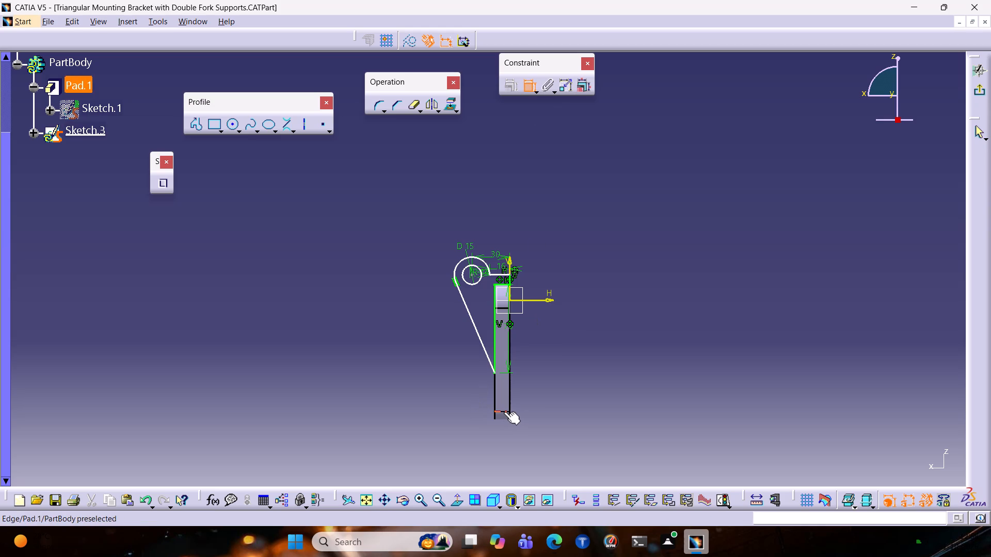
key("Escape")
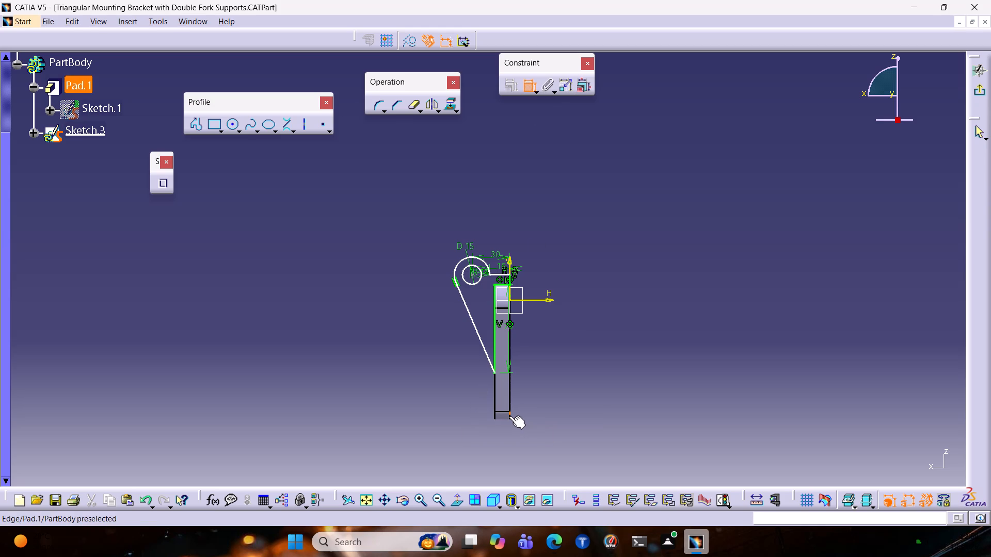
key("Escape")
Project the short vertical edge at the plate's lower end, on its far side, into Sketch.3.
left_click(509, 416)
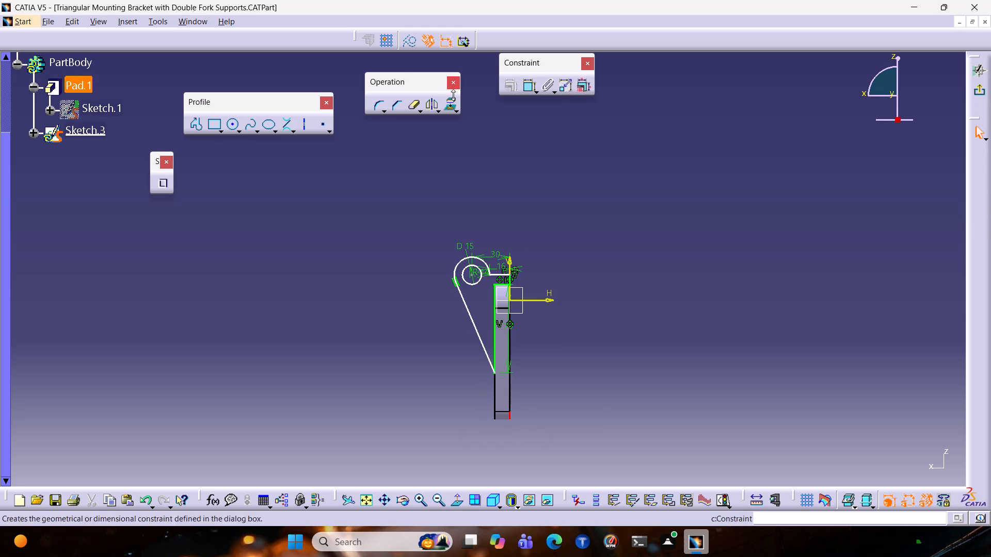
left_click(451, 107)
left_click(860, 458)
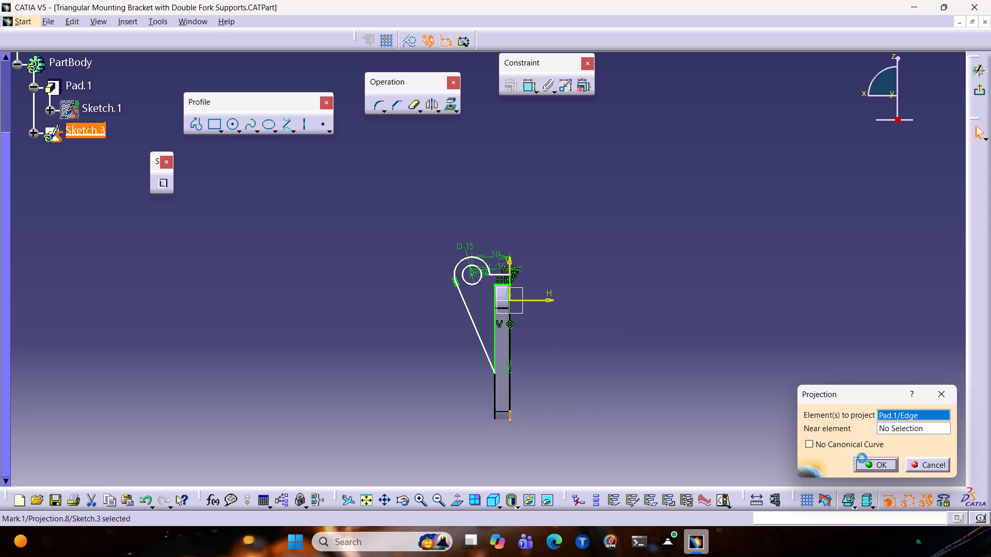
left_click(634, 185)
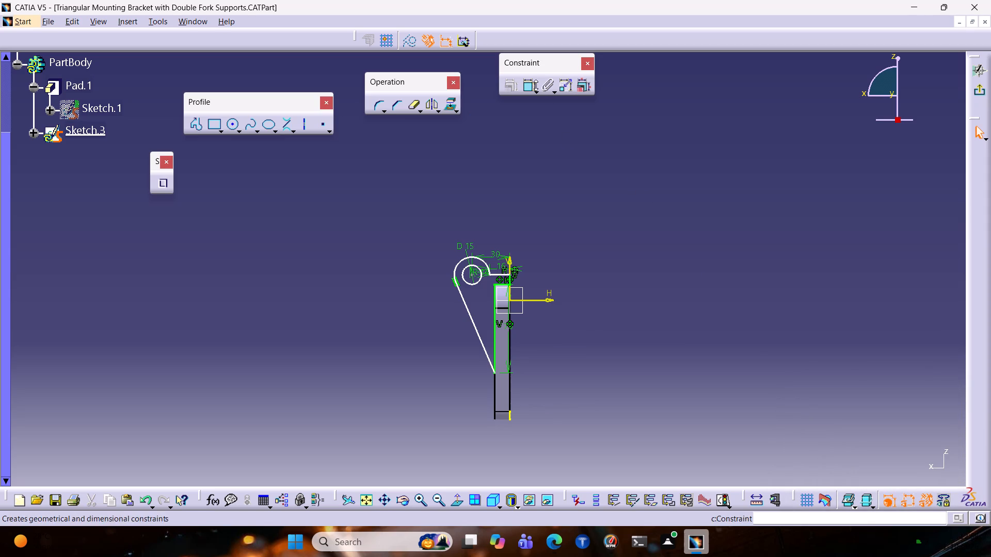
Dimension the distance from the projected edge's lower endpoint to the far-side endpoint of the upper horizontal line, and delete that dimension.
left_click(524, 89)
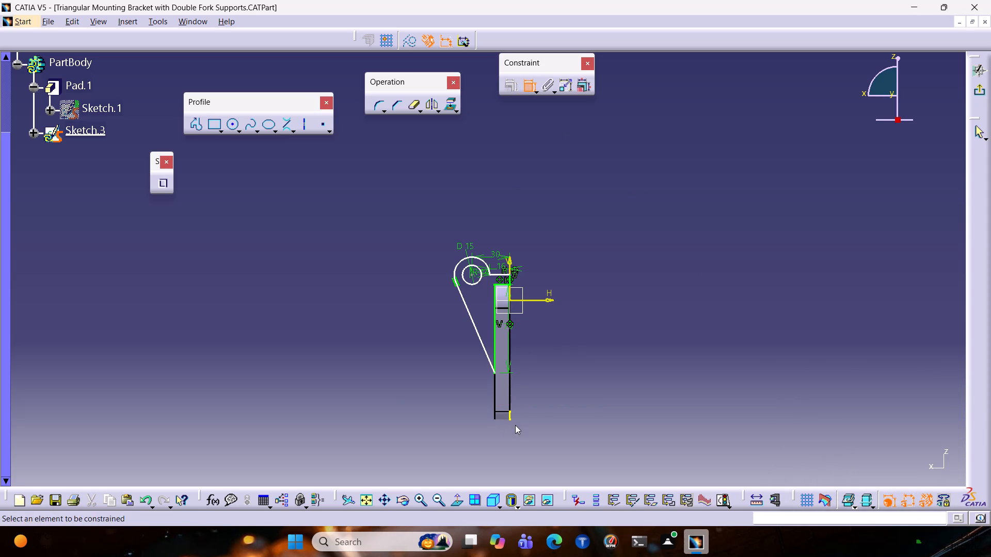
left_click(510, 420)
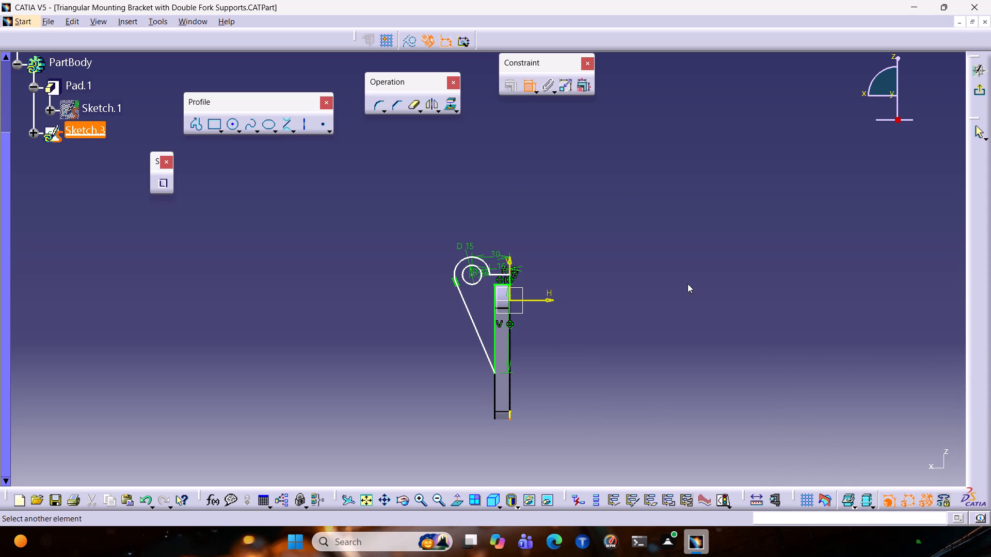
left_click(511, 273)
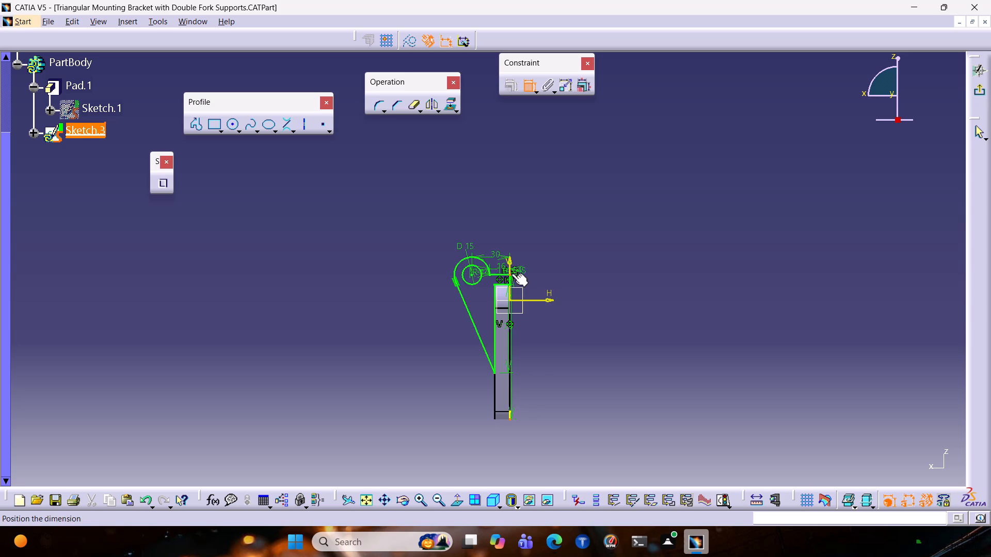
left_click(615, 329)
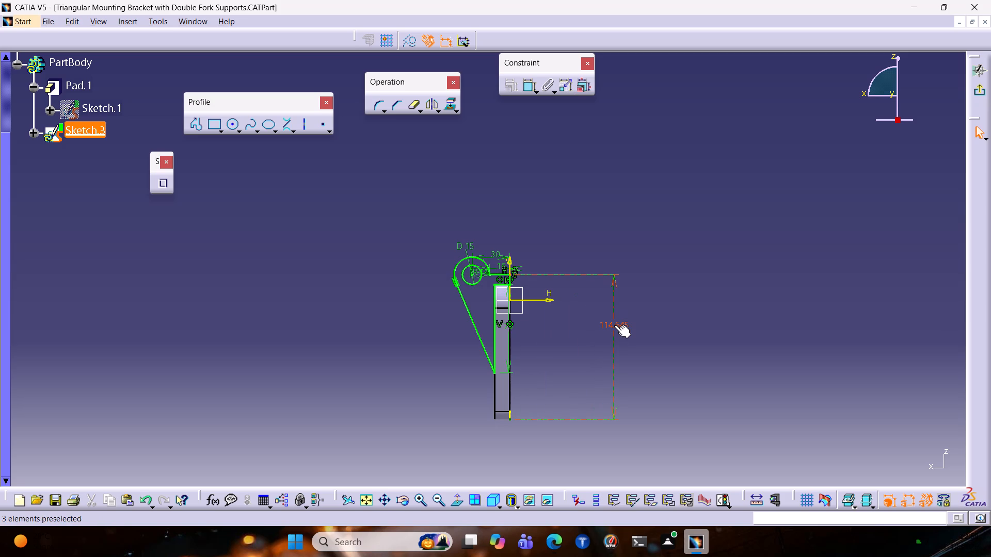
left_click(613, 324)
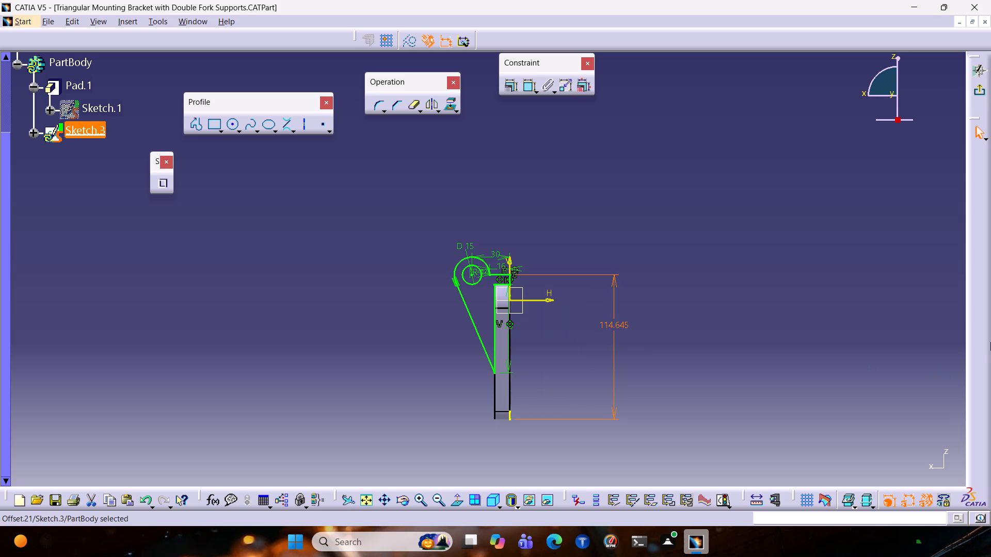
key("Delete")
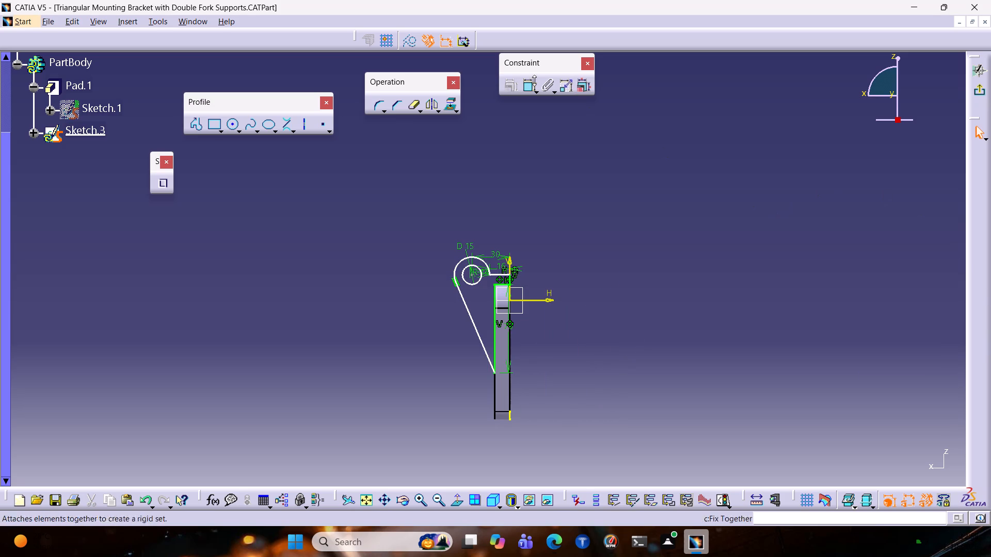
Dimension the projected edge's lower endpoint to the upper horizontal line at 112 mm, and exit the sketch.
left_click(524, 85)
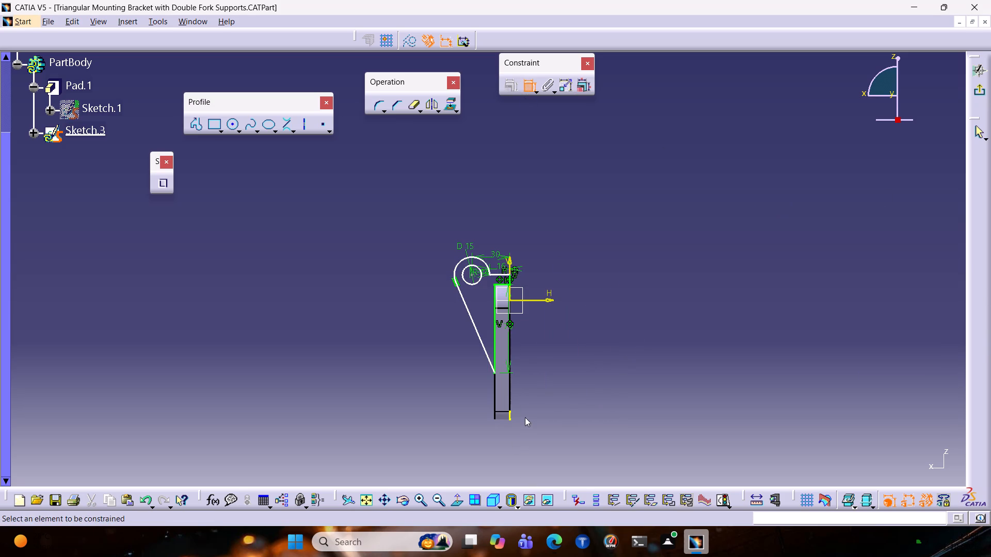
left_click(510, 420)
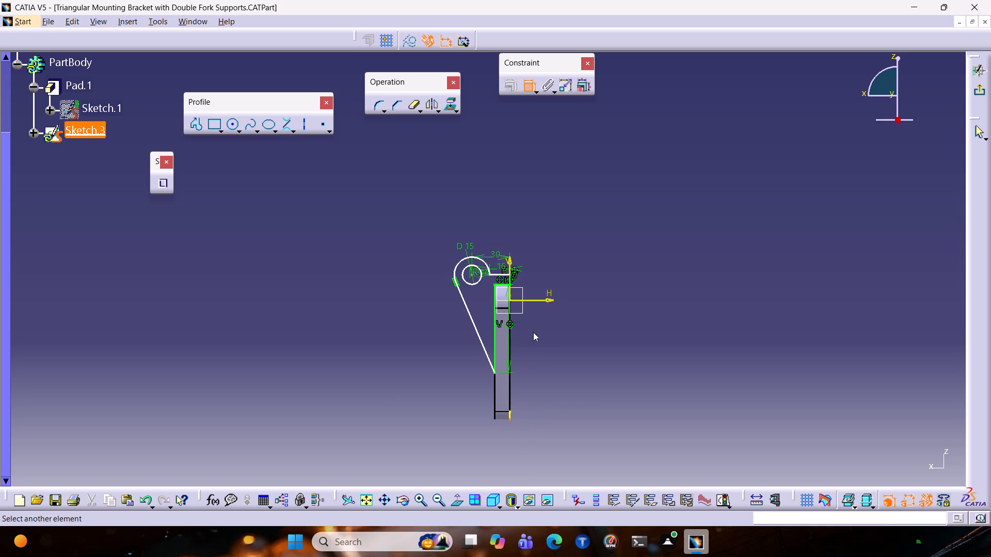
left_click(504, 274)
left_click(655, 334)
double_click(650, 331)
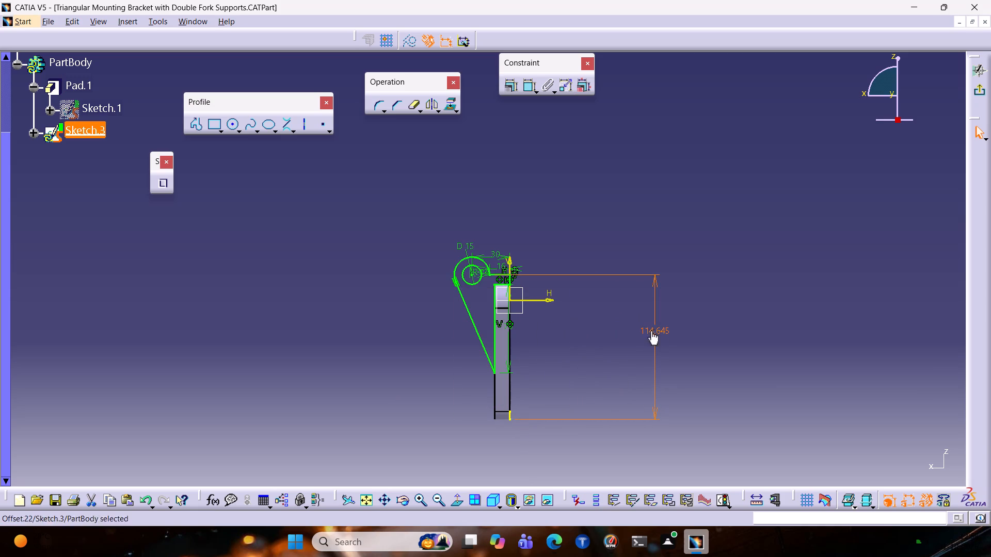
type("112")
key("Return")
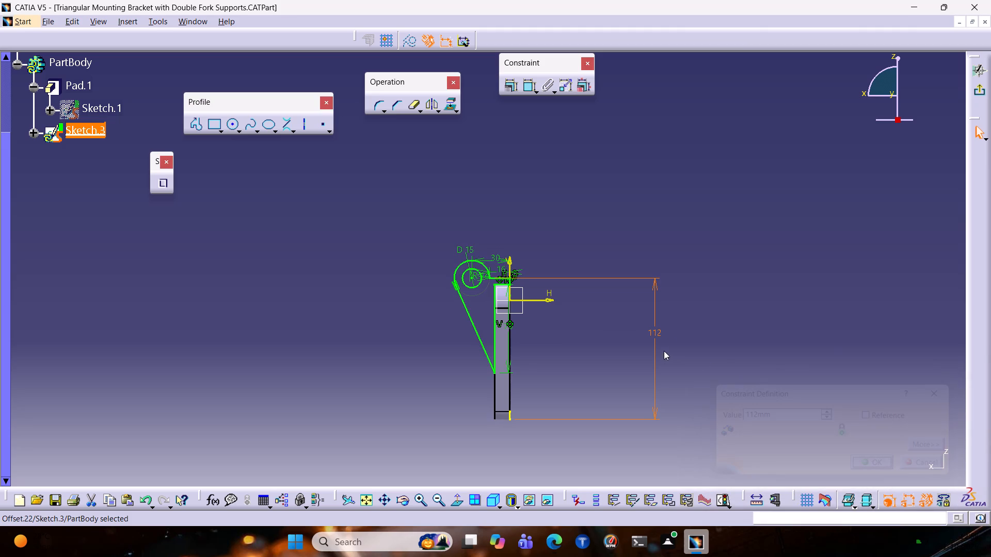
left_click(978, 95)
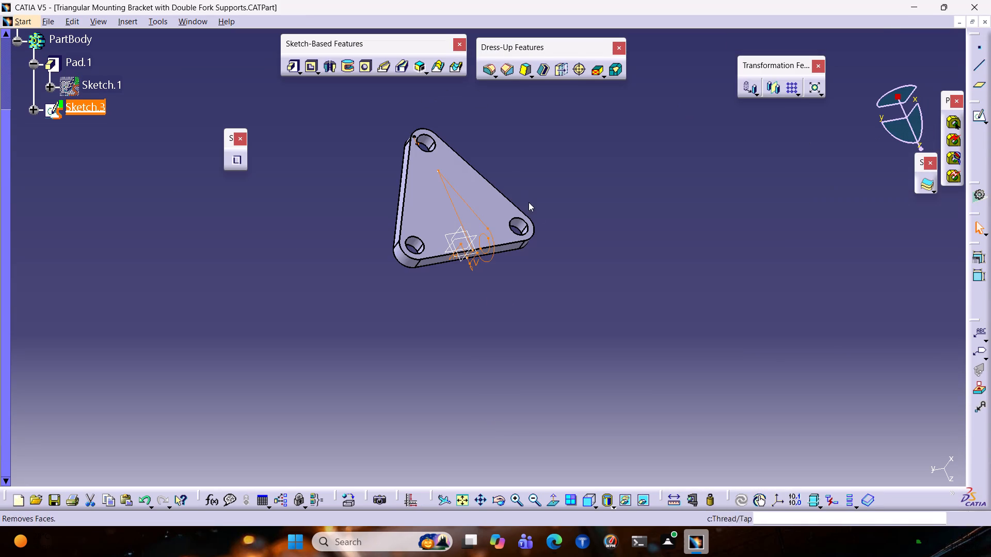
Reopen Sketch.3, convert the projected short vertical edge at the plate's lower end to a construction element, and exit the sketch.
middle_click_drag(576, 309, 556, 294, "ctrl")
middle_click_drag(599, 339, 619, 240)
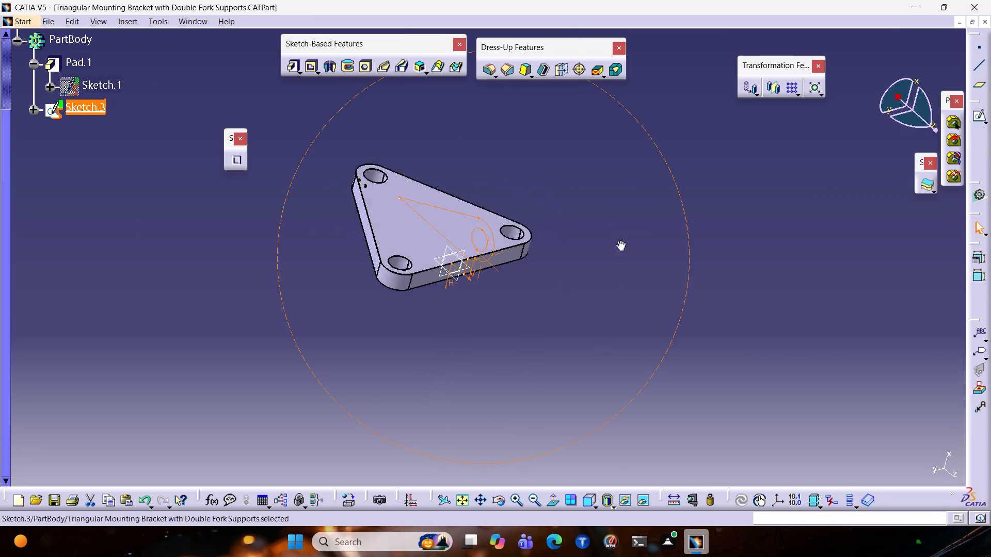
middle_click_drag(619, 240, 415, 95)
middle_click_drag(565, 368, 549, 249)
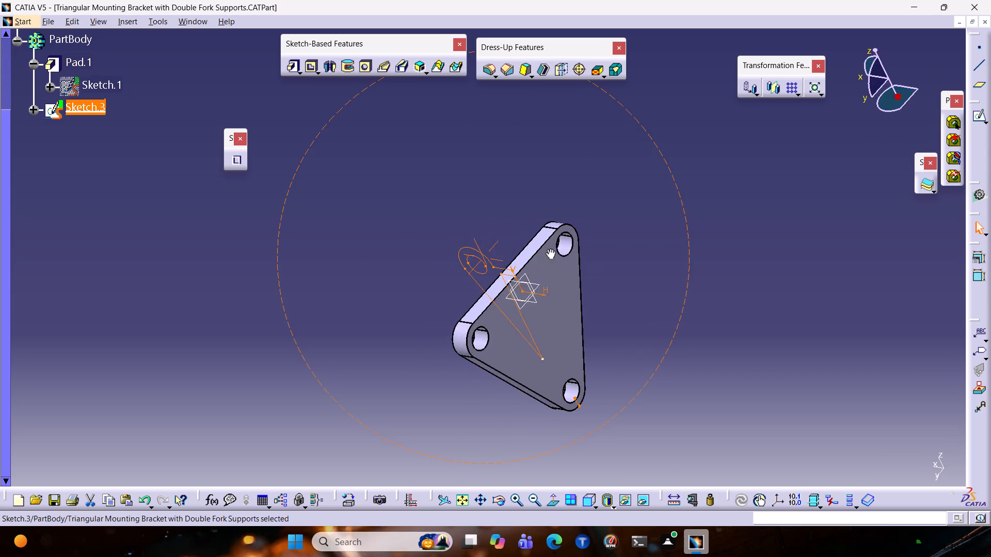
middle_click_drag(549, 249, 573, 270)
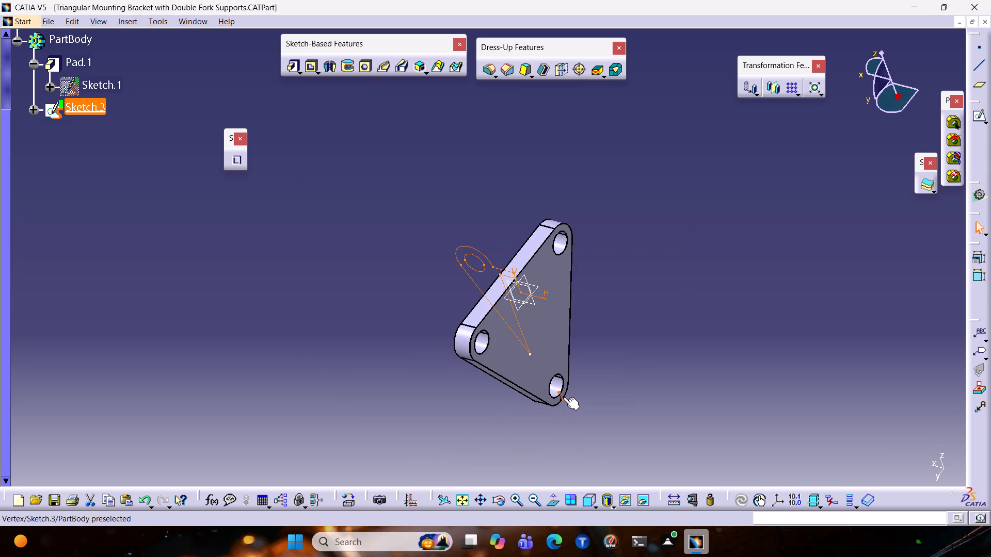
double_click(564, 397)
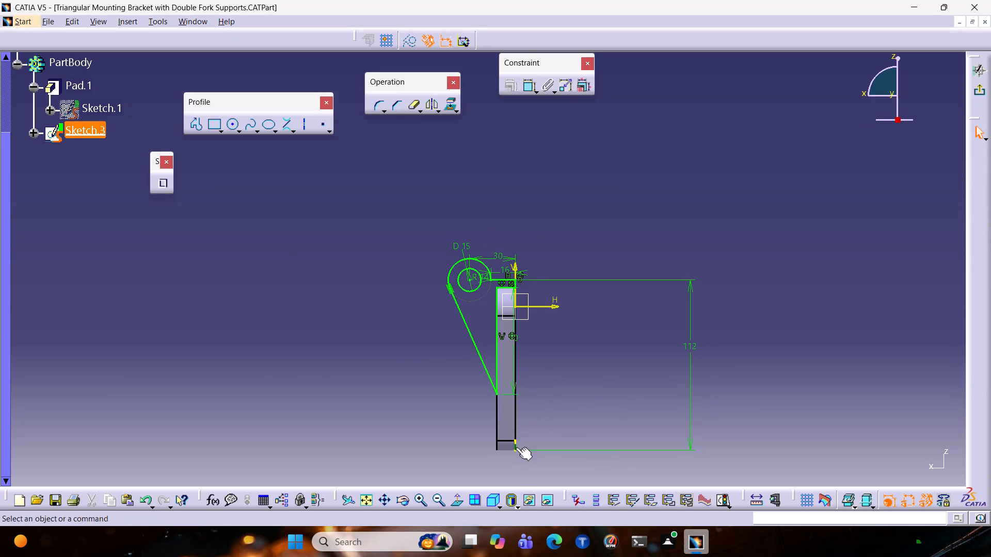
left_click(515, 446)
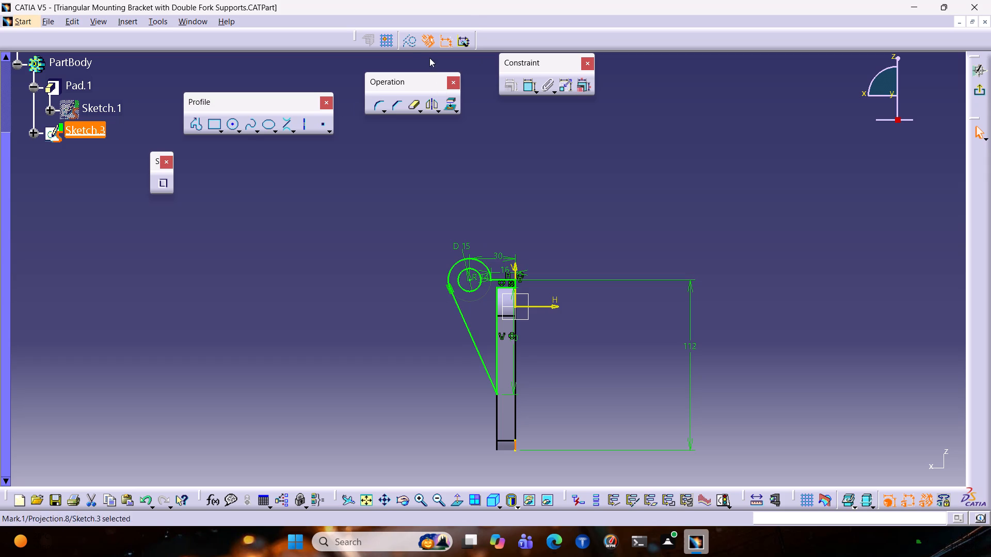
left_click(410, 43)
left_click(658, 258)
left_click(985, 97)
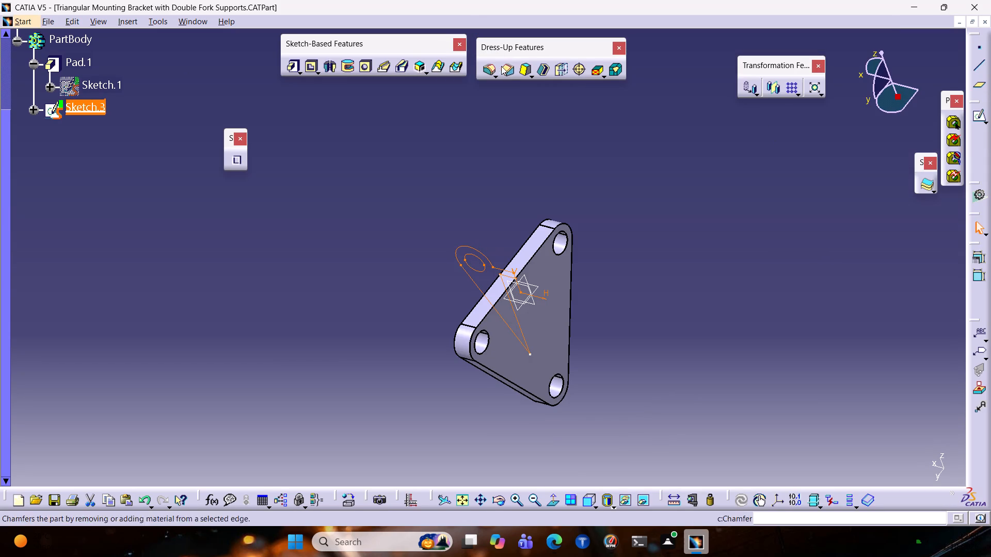
Start a Pad from the Sketch.3 fork profile.
left_click(287, 65)
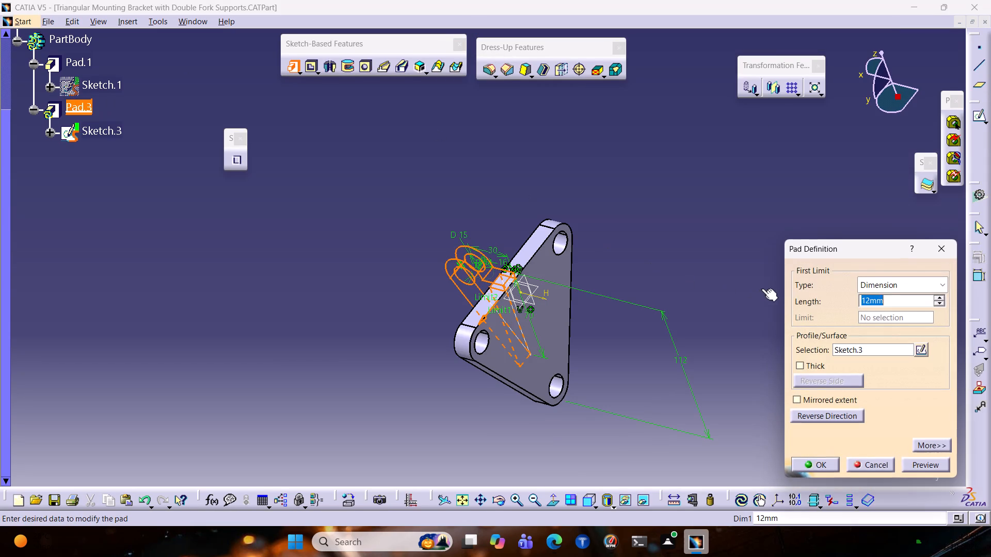
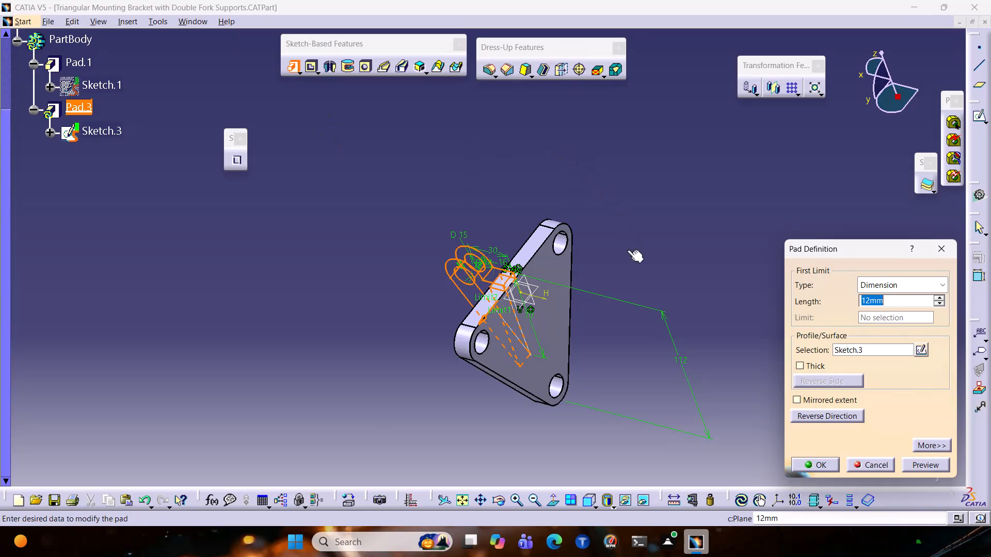
Examine the direction and position of the Sketch.3 fork pad preview relative to the triangular plate's face.
middle_click_drag(635, 260, 636, 265)
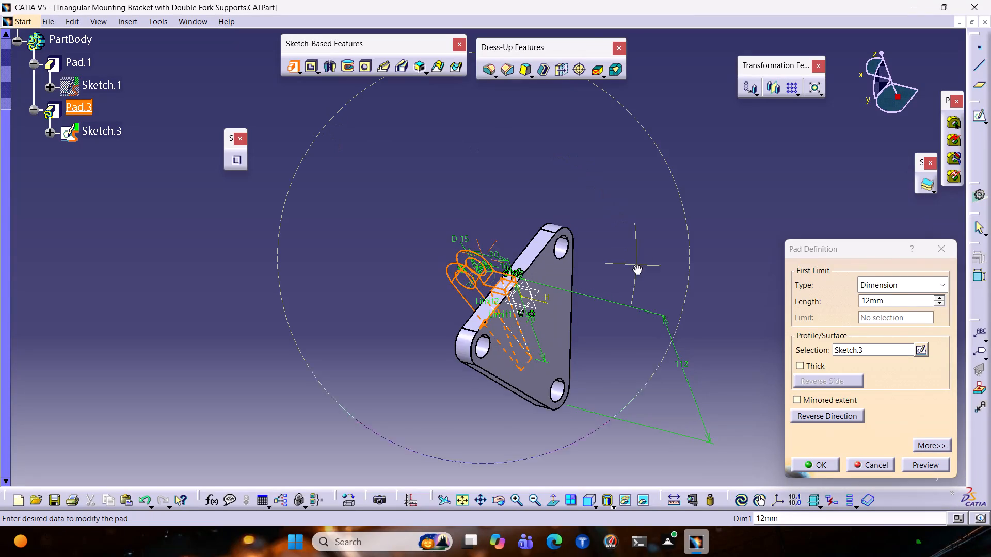
middle_click_drag(636, 265, 430, 207)
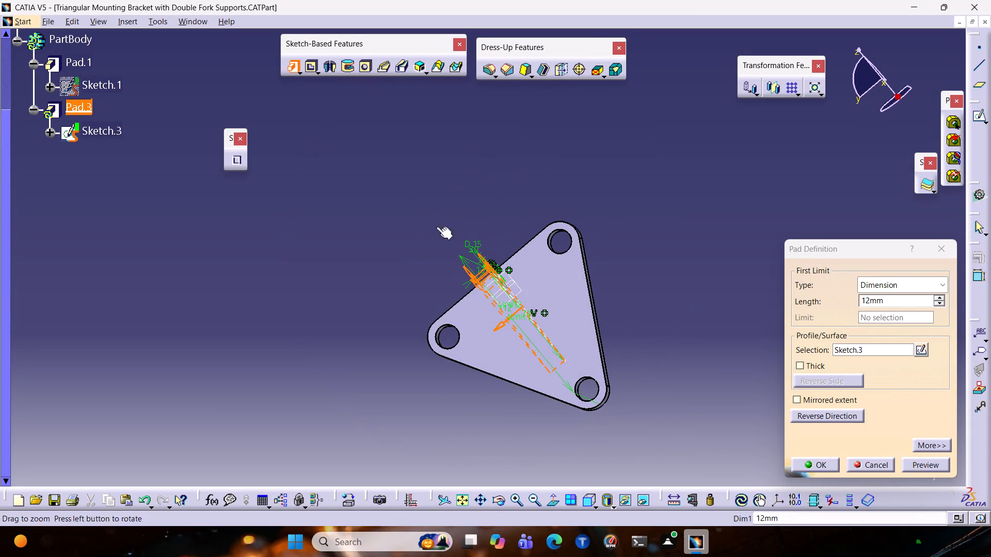
left_click(552, 501)
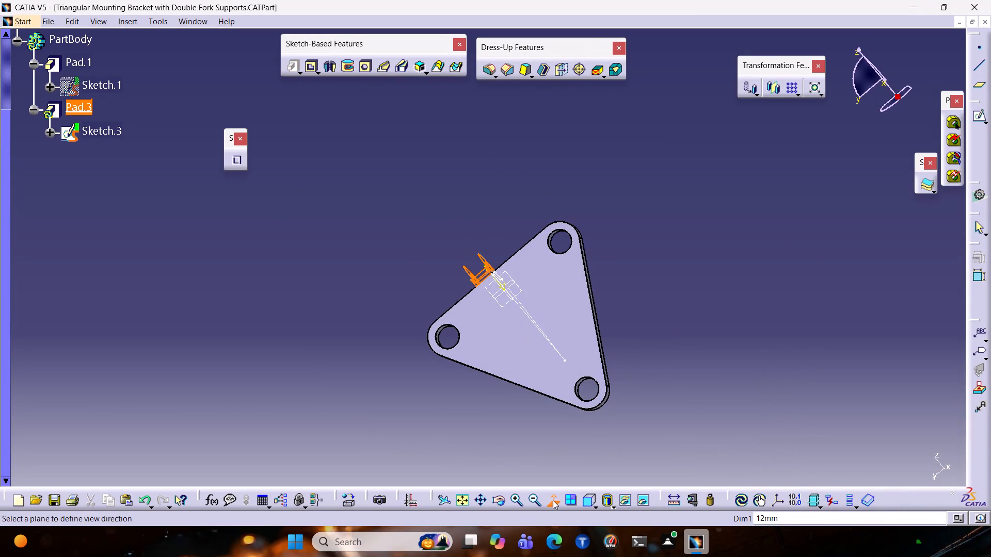
left_click(553, 500)
middle_click_drag(688, 389, 497, 489)
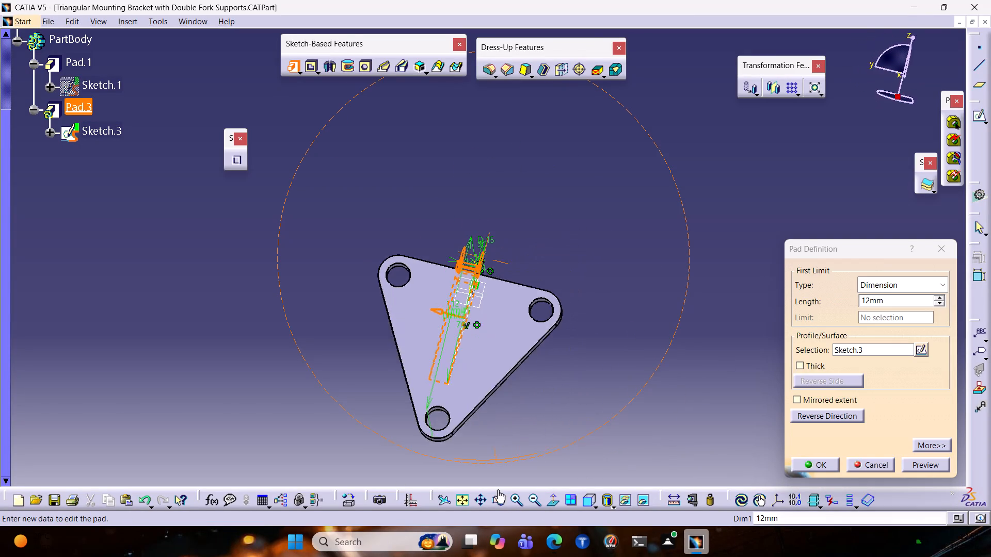
middle_click_drag(497, 489, 581, 468)
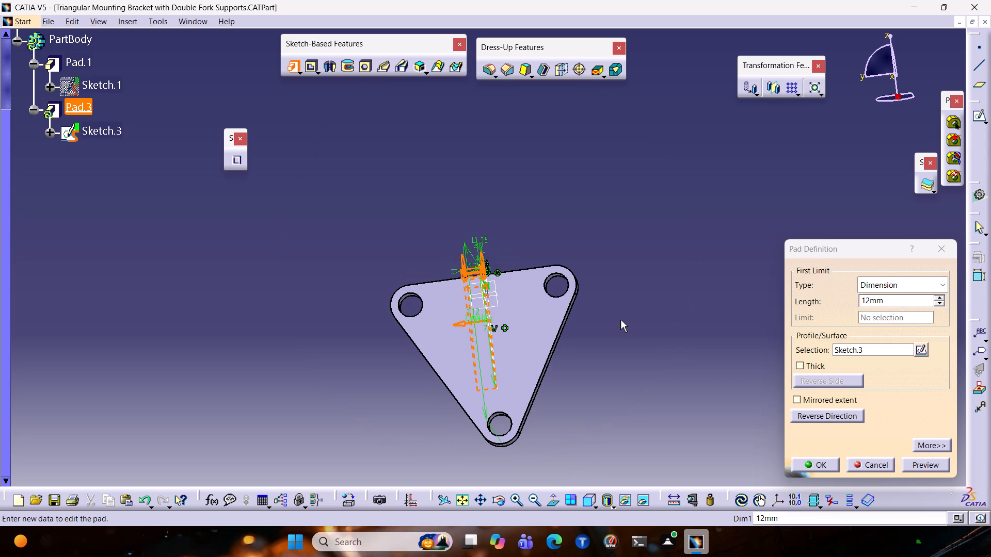
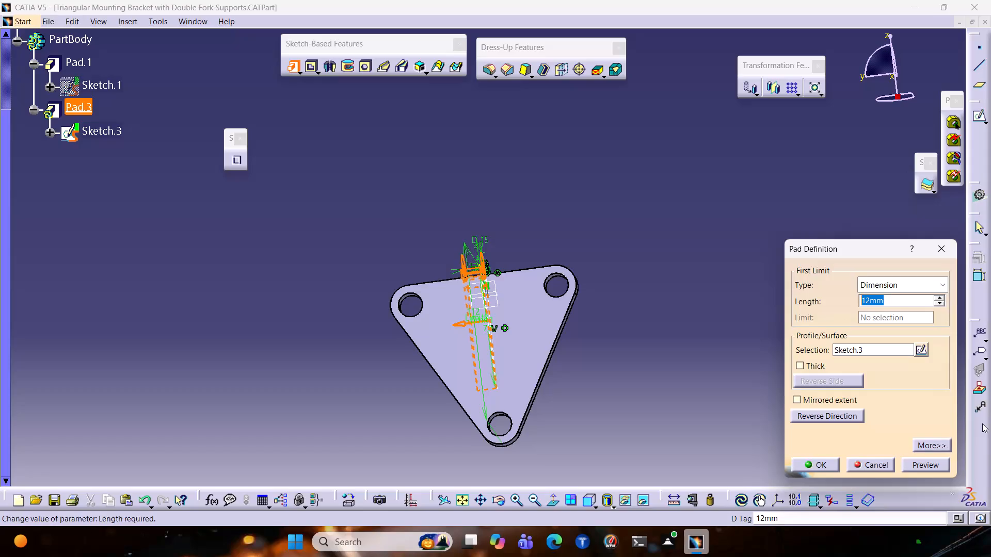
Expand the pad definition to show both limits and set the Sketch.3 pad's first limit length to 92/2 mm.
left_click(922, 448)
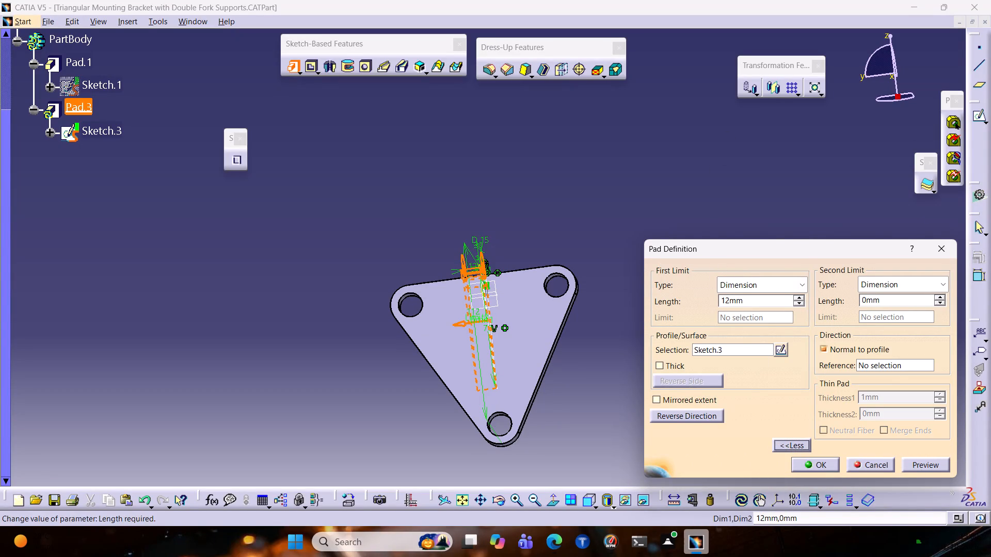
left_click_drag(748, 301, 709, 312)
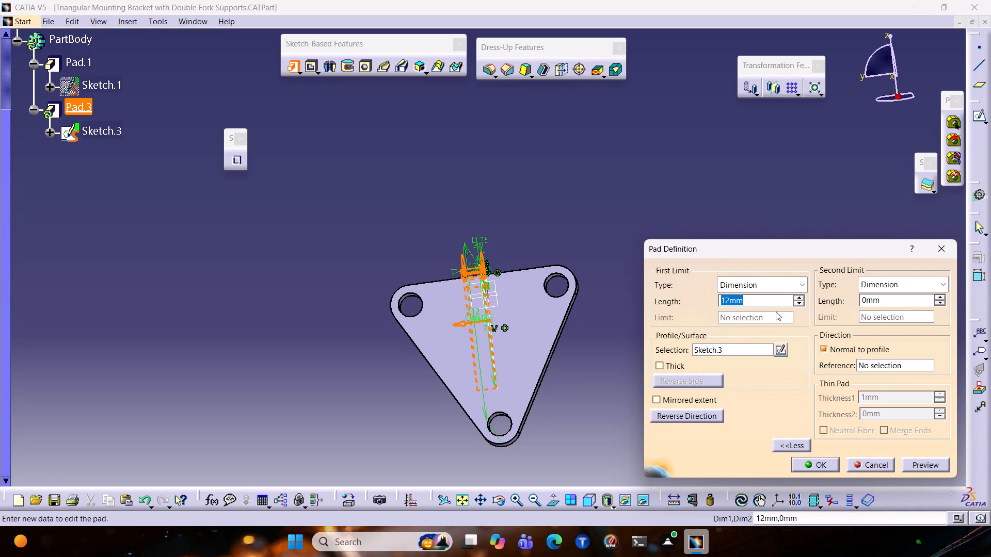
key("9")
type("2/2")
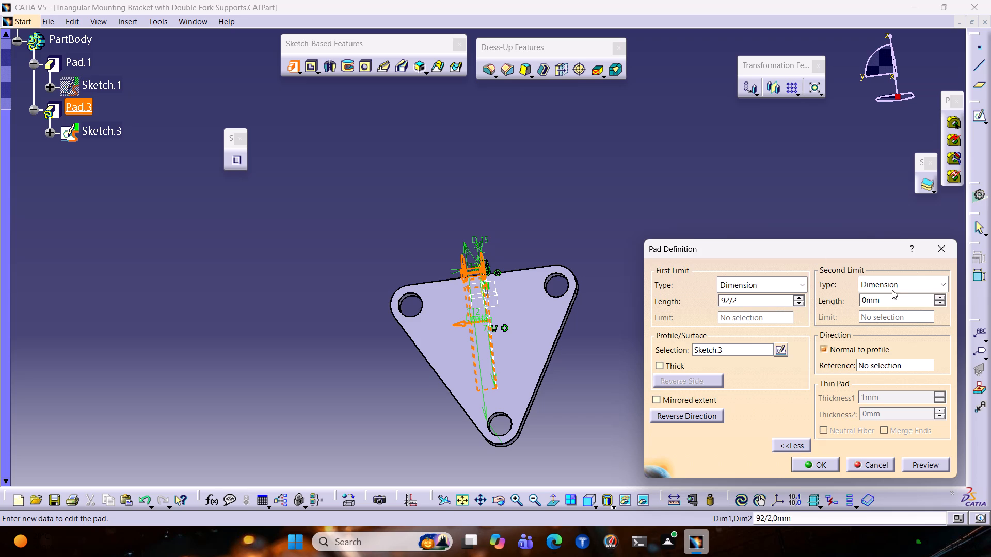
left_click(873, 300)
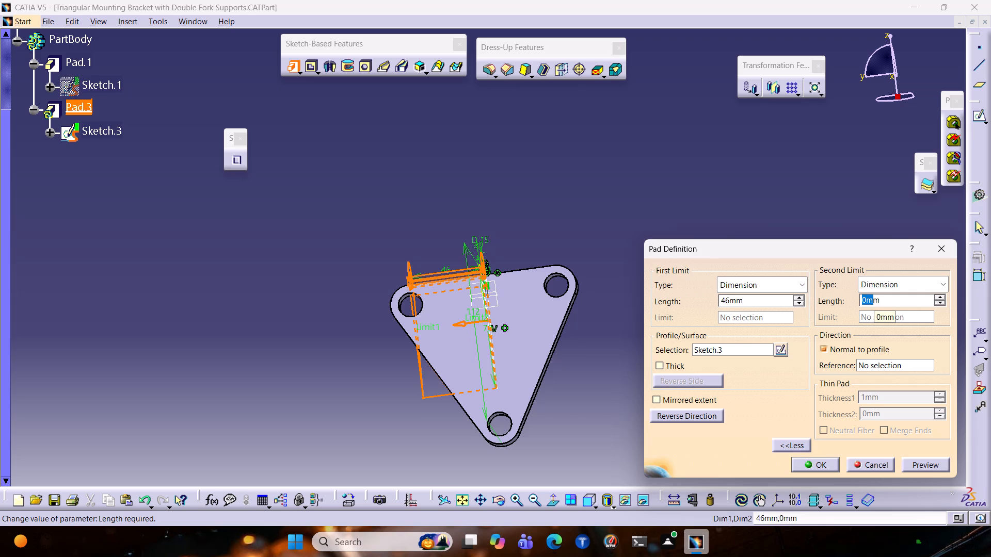
Clear the first limit length of the Sketch.3 fork pad for re-entry.
left_click_drag(779, 303, 681, 305)
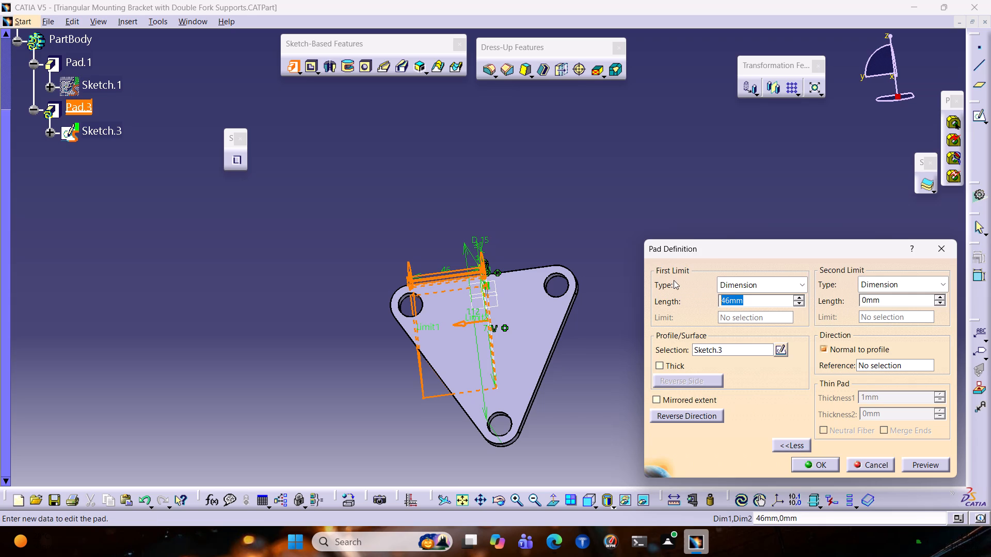
key("BackSpace")
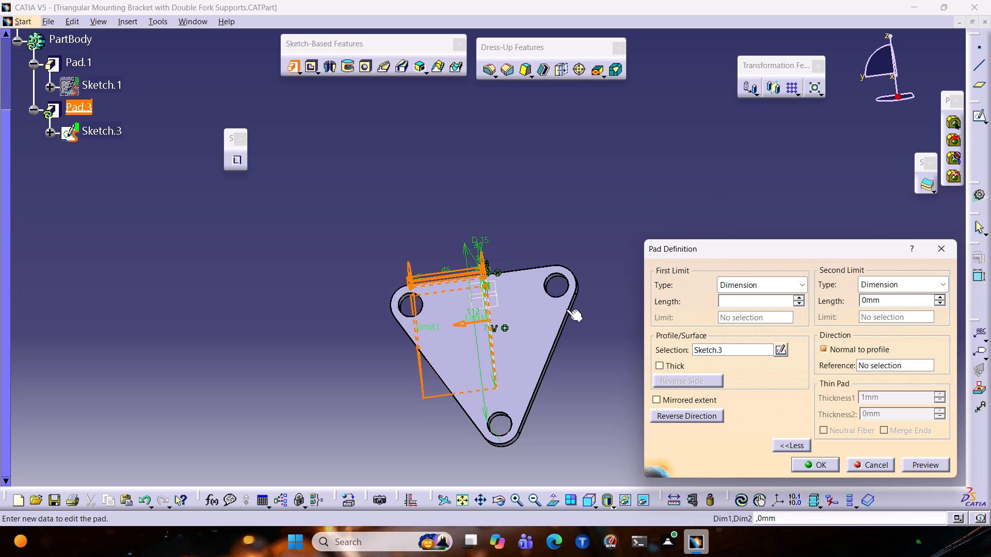
left_click(566, 310)
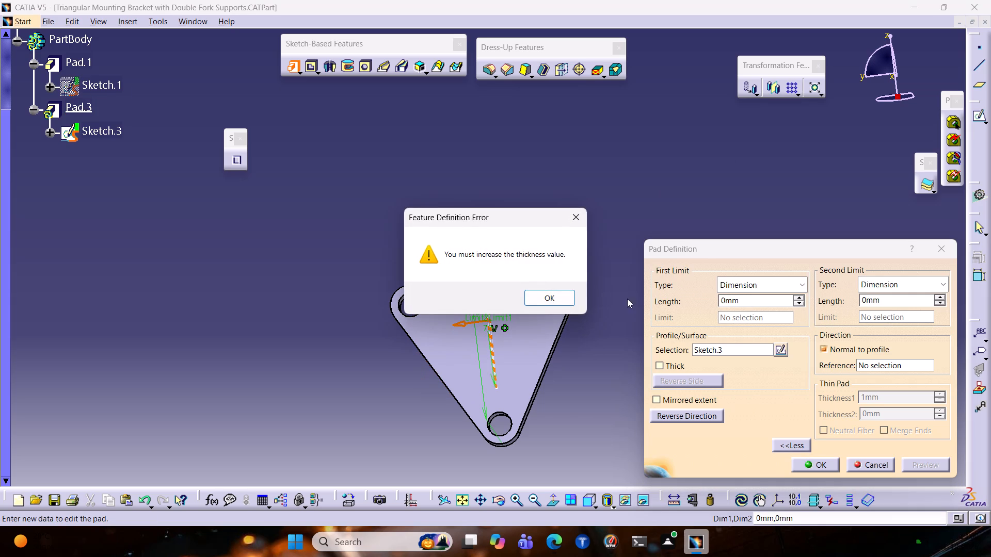
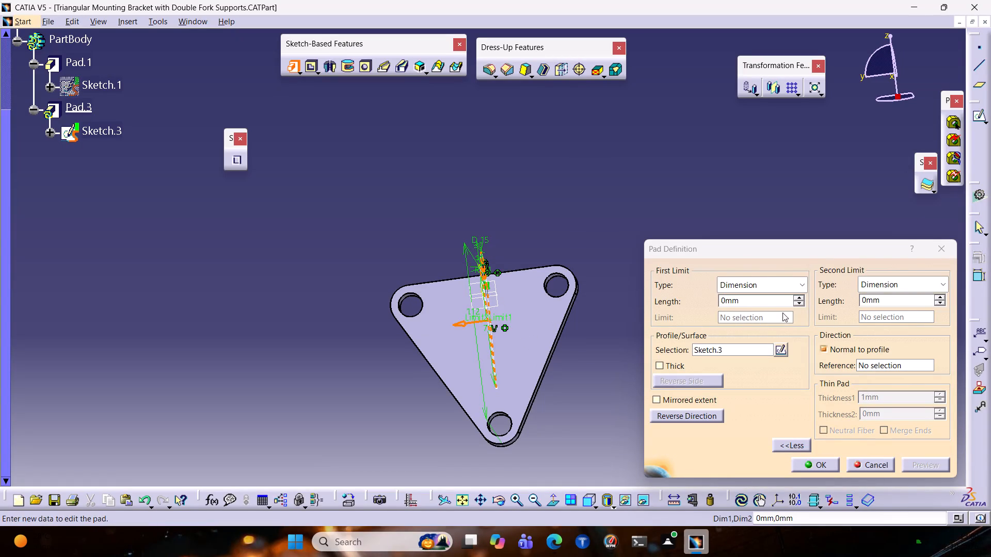
Set the first limit length of the Sketch.3 fork pad to 12 mm and create the pad.
left_click_drag(759, 300, 459, 306)
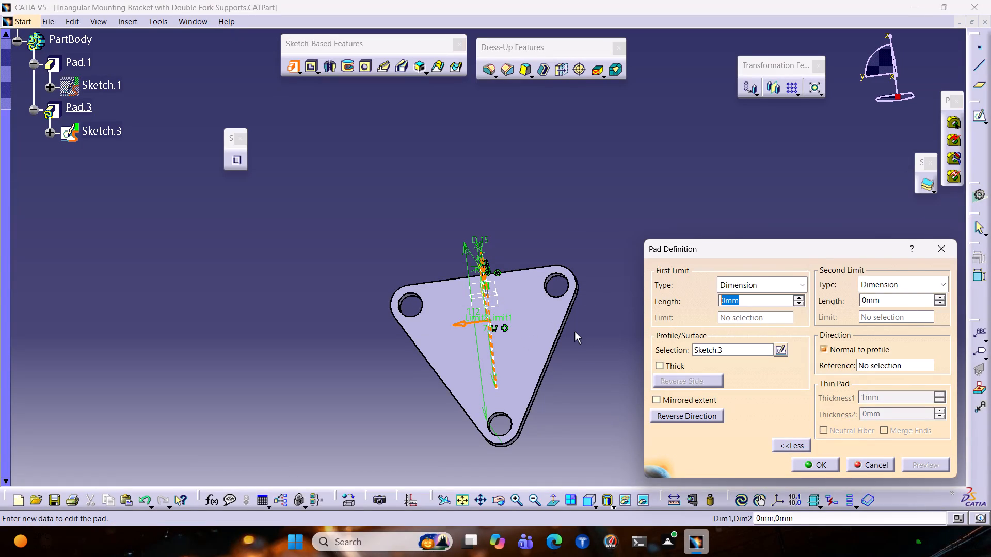
type("12")
left_click(568, 348)
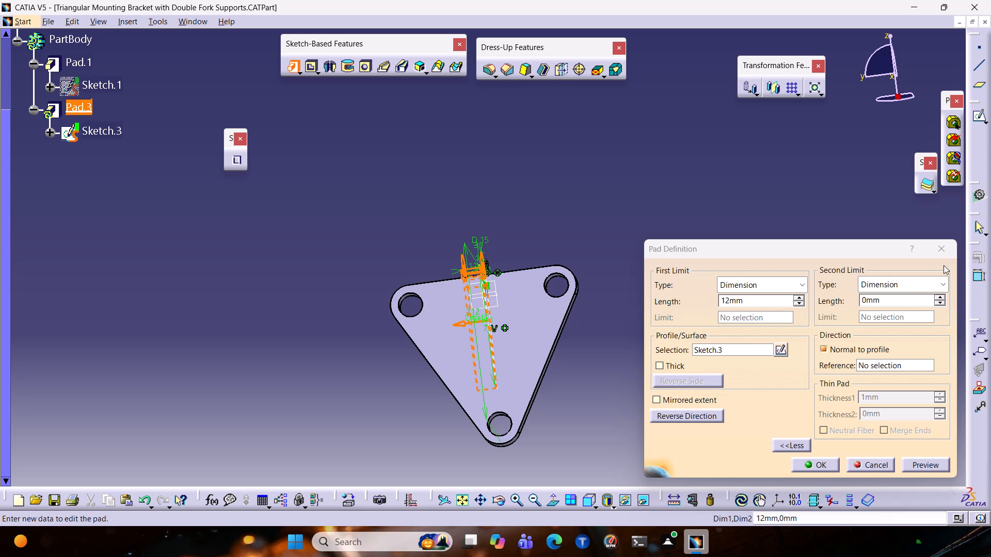
left_click(826, 458)
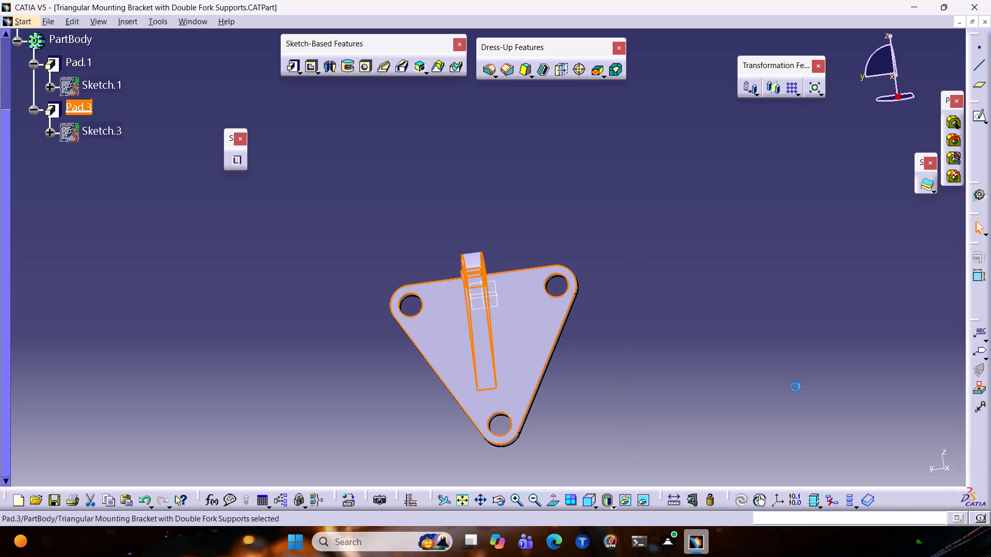
Examine the fork pad's placement and thickness on the triangular plate from several sides.
left_click(718, 316)
scroll(651, 370, "down", 1)
middle_click_drag(651, 370, 650, 370)
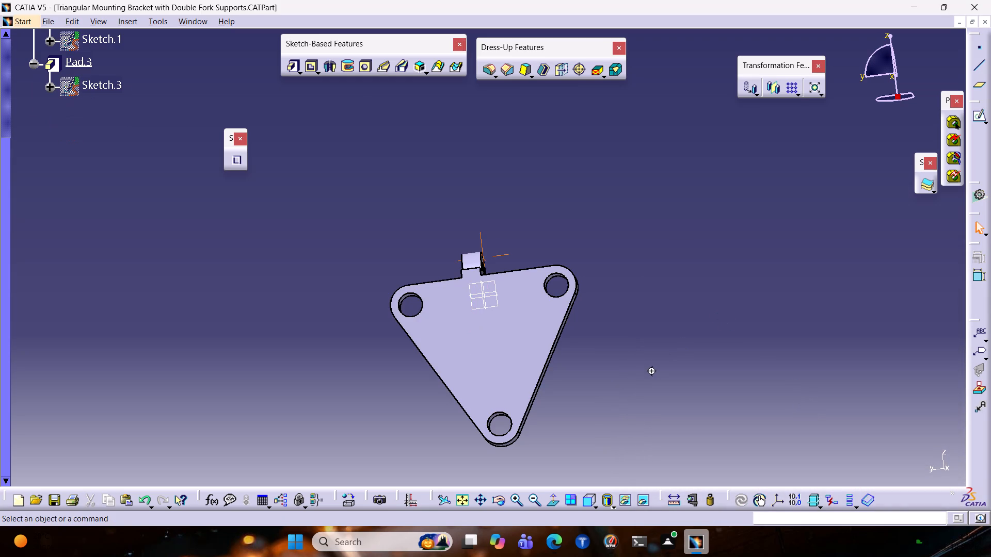
middle_click_drag(650, 370, 366, 148)
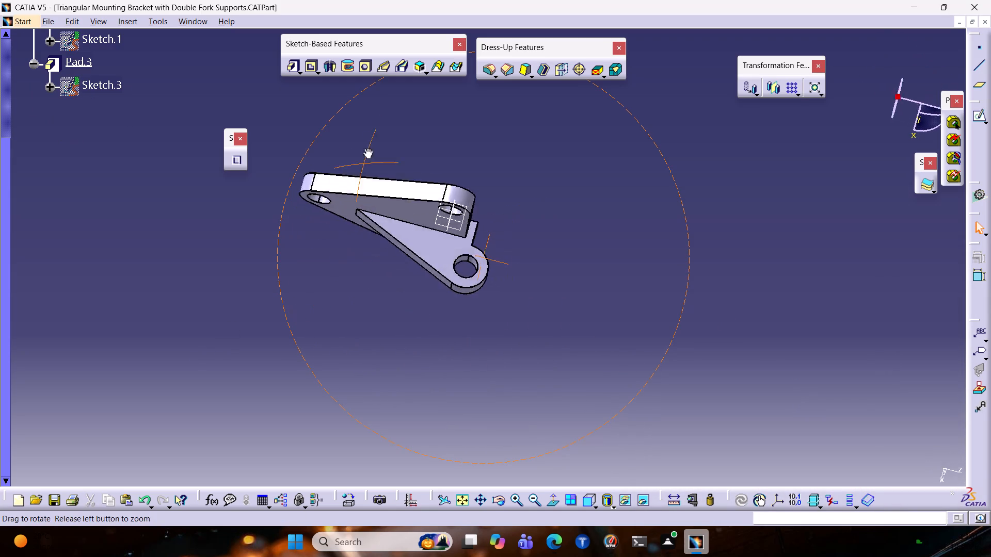
middle_click_drag(366, 148, 212, 350)
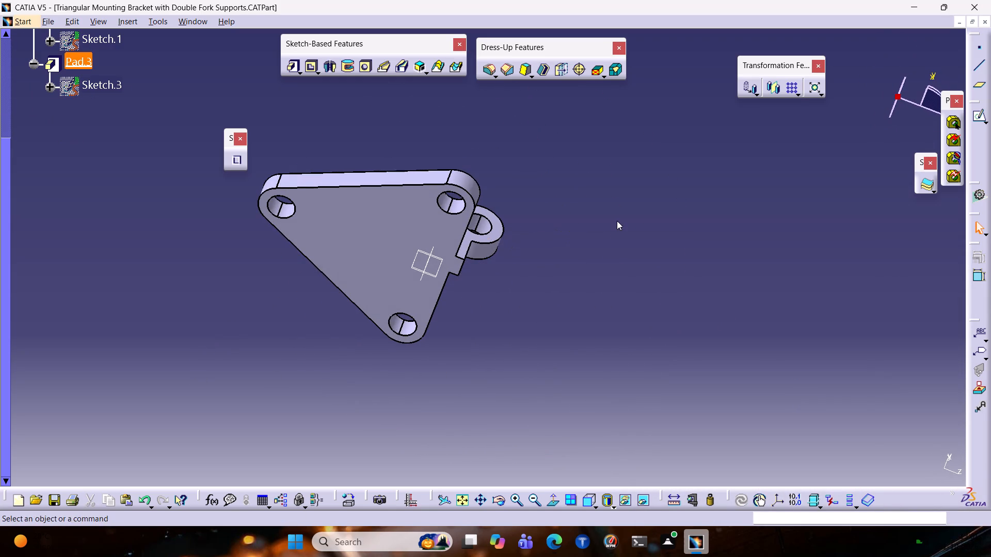
middle_click_drag(617, 220, 563, 268, "ctrl")
middle_click_drag(603, 254, 498, 170, "ctrl")
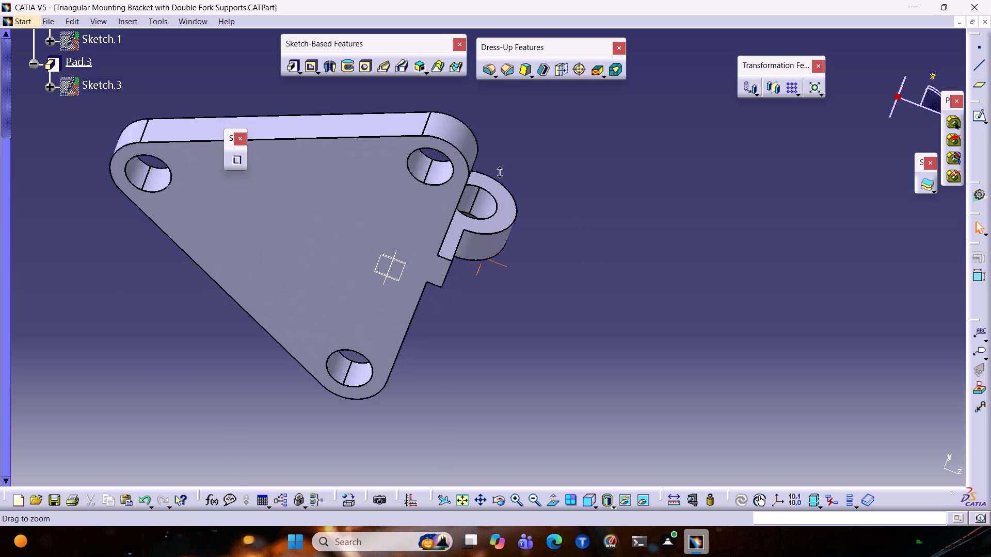
middle_click_drag(498, 170, 533, 227, "ctrl")
middle_click_drag(686, 235, 501, 187)
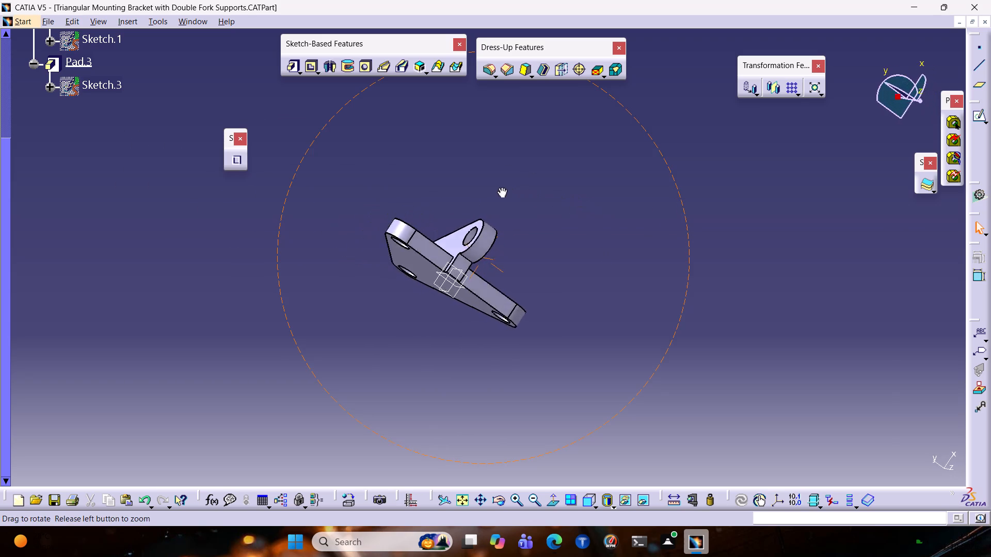
middle_click_drag(501, 187, 433, 185)
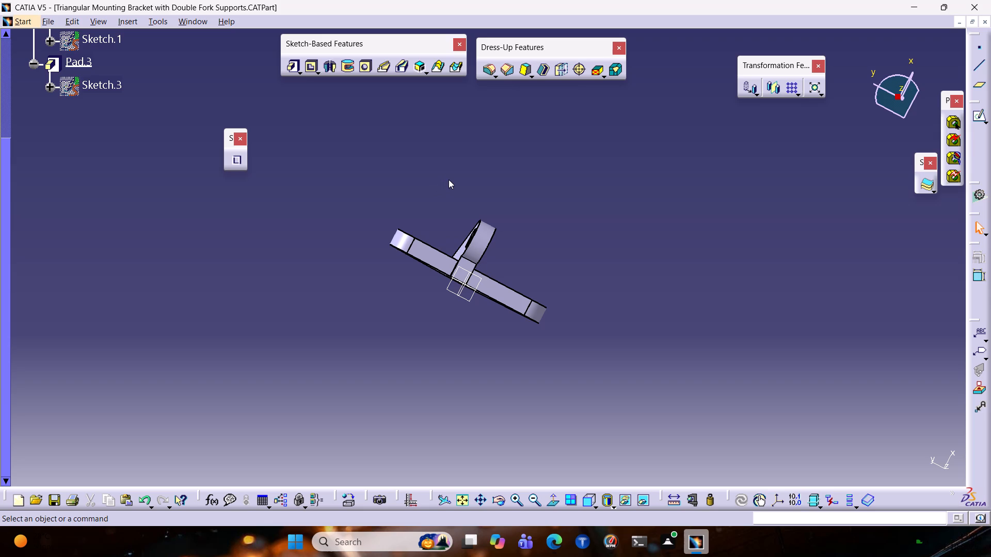
Reopen the Sketch.3 fork pad, set its first limit length to 46/2 mm and preview it.
double_click(477, 239)
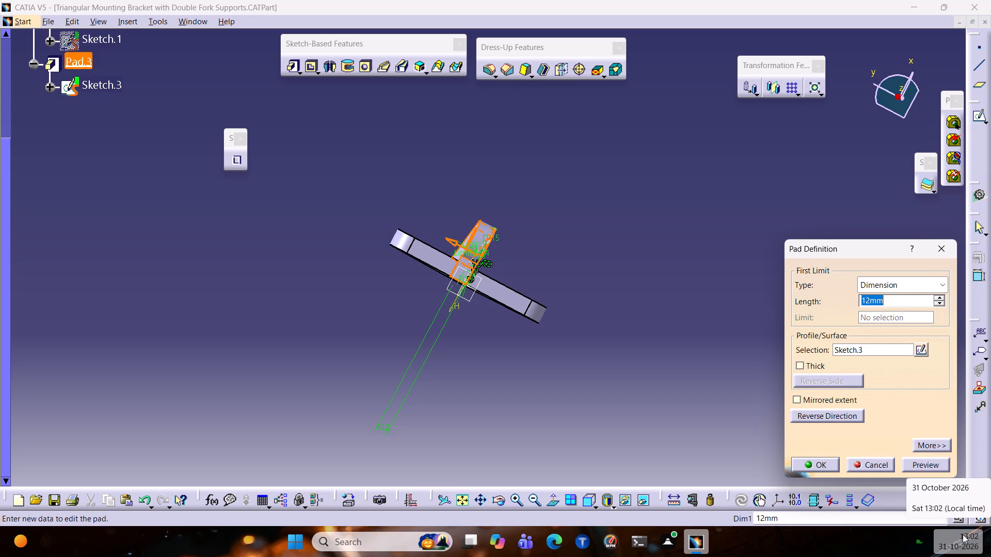
scroll(963, 534, "up", 1)
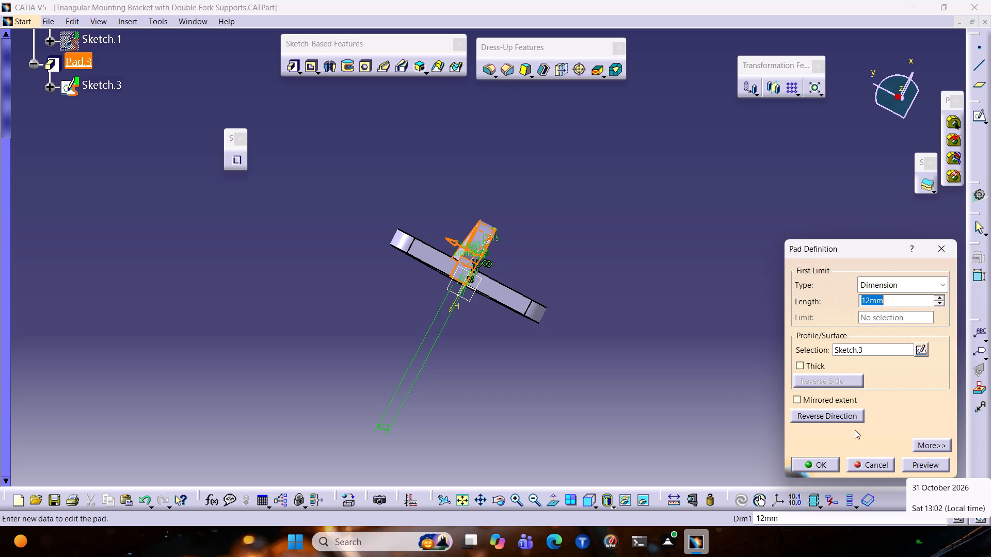
middle_click_drag(501, 251, 286, 273)
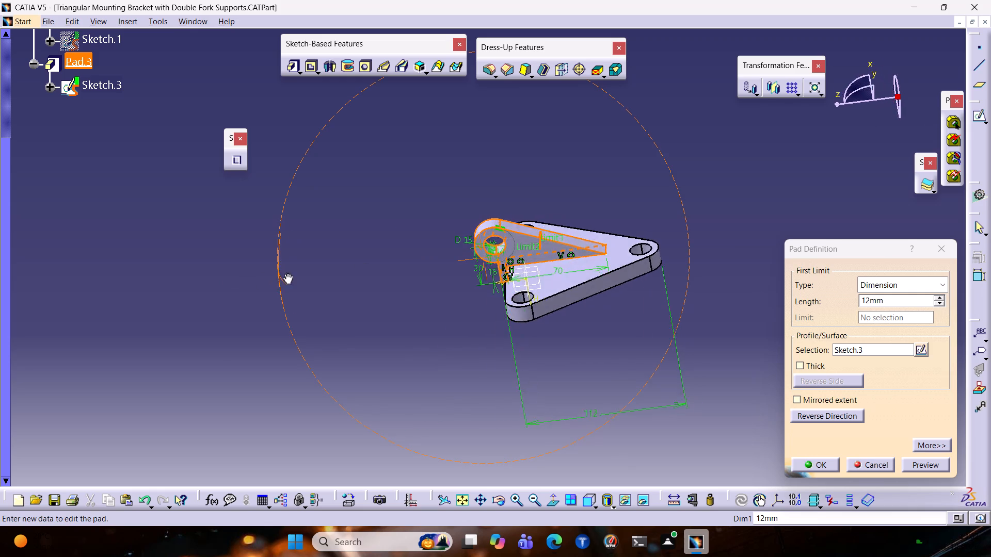
middle_click_drag(286, 273, 345, 178)
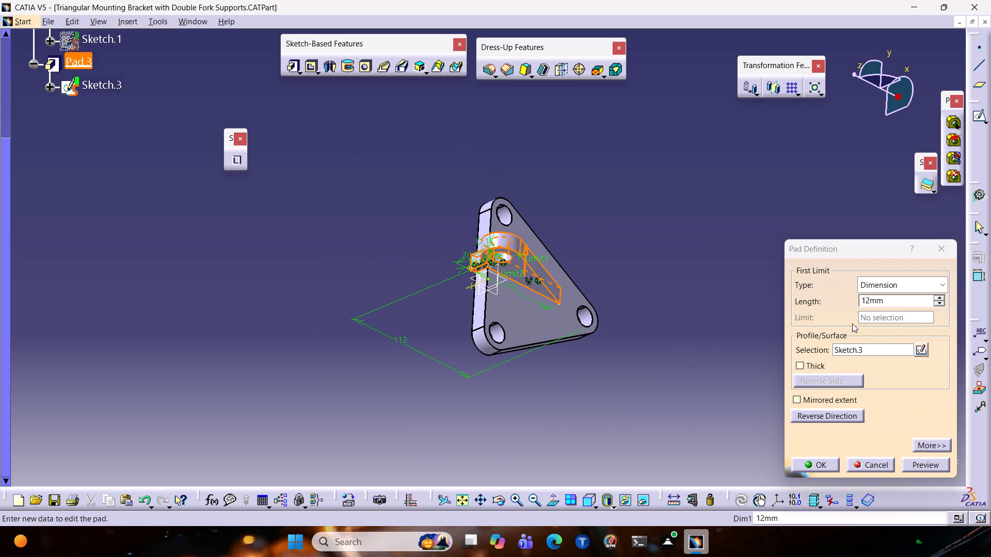
left_click_drag(898, 304, 766, 296)
type("46")
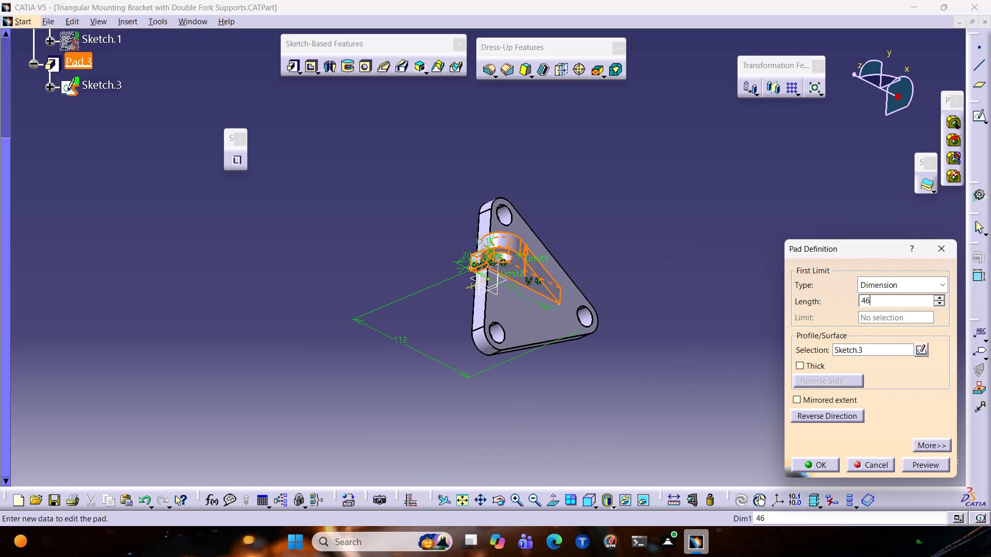
key("slash")
key("2")
scroll(781, 296, "down", 1)
left_click(933, 462)
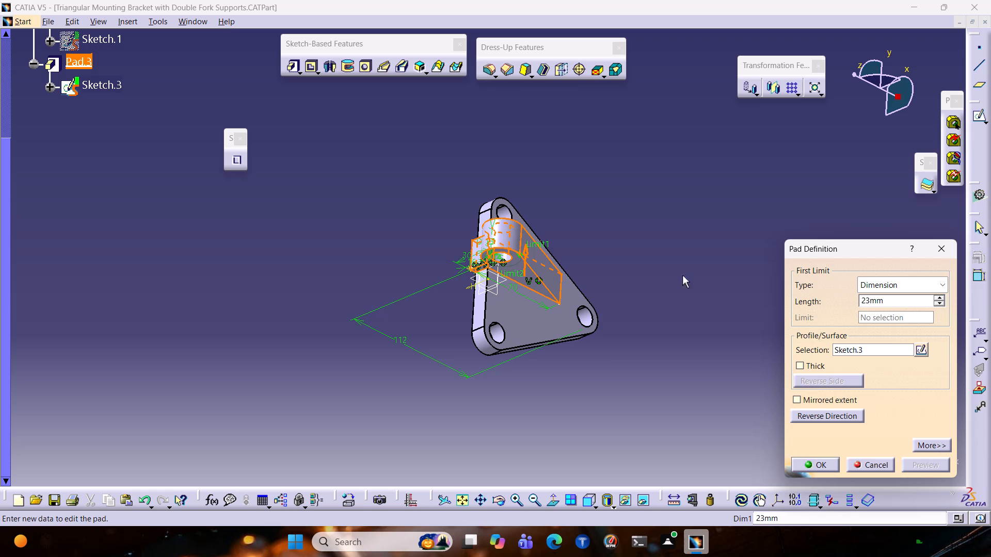
Expand the fork pad's definition to show both limits and set the second limit length to 23/2 mm.
scroll(669, 273, "down", 1)
middle_click_drag(677, 302, 422, 320)
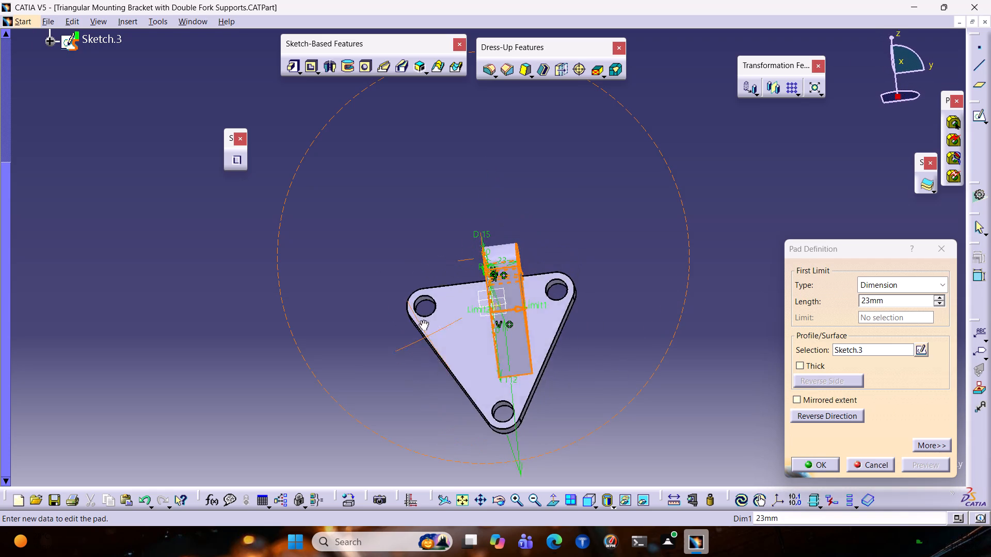
middle_click_drag(422, 320, 419, 335)
left_click(559, 504)
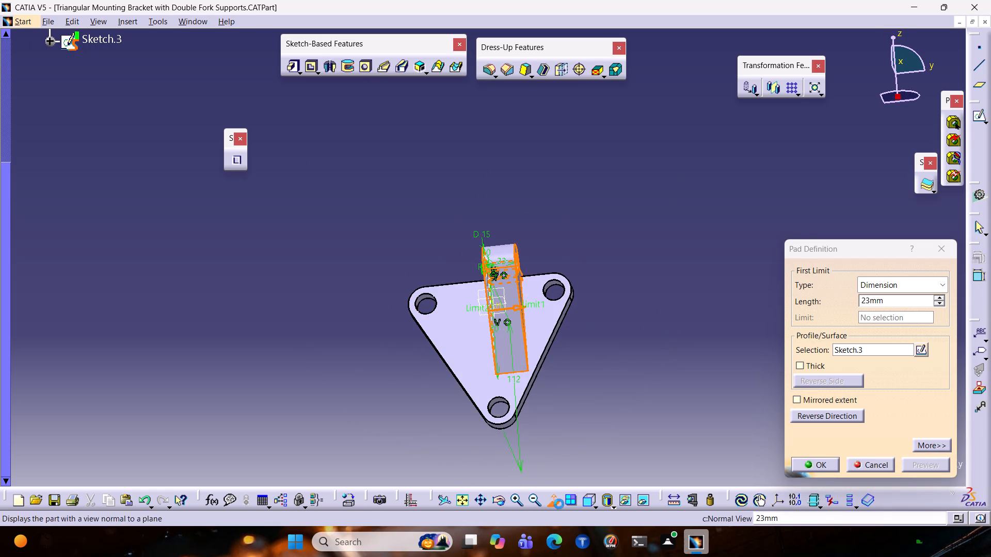
left_click(557, 501)
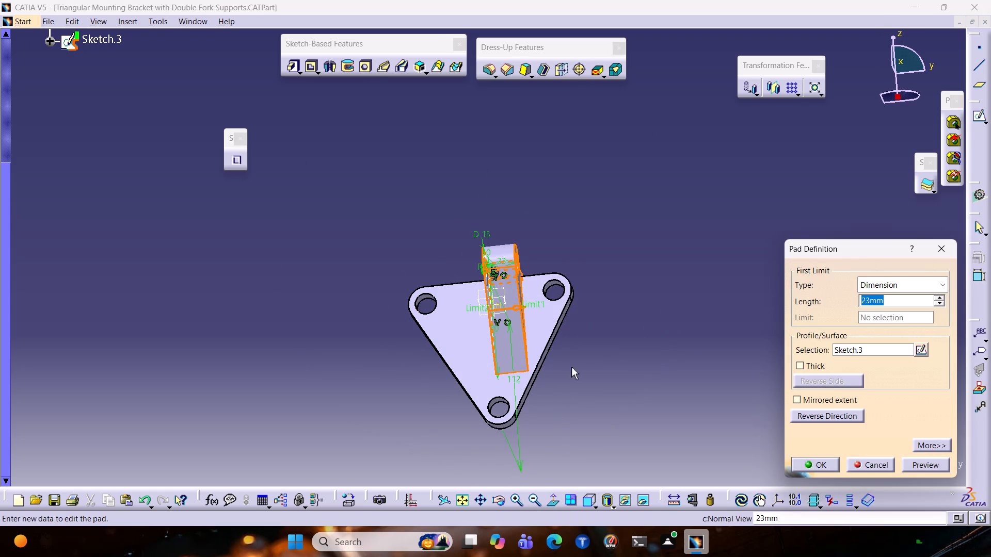
middle_click_drag(612, 402, 513, 411)
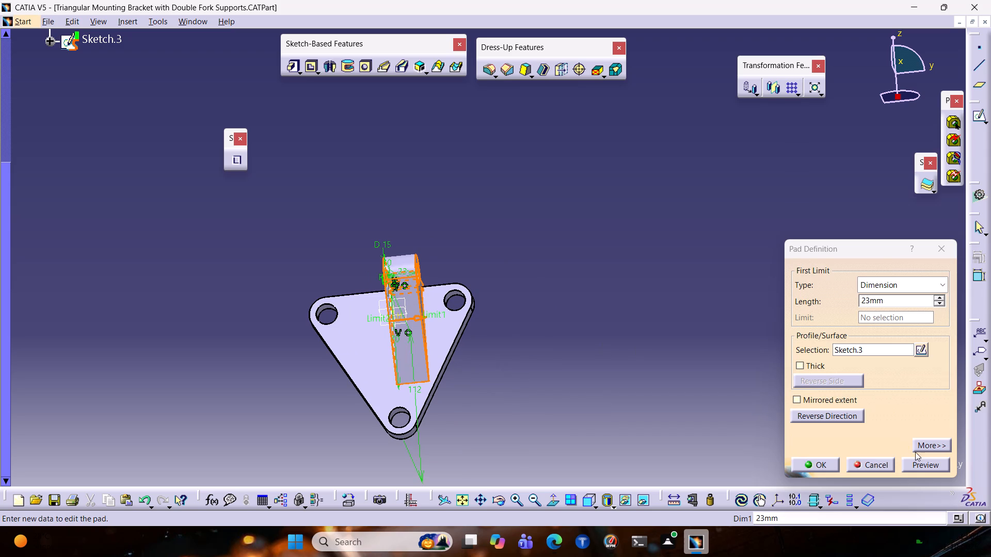
left_click(930, 466)
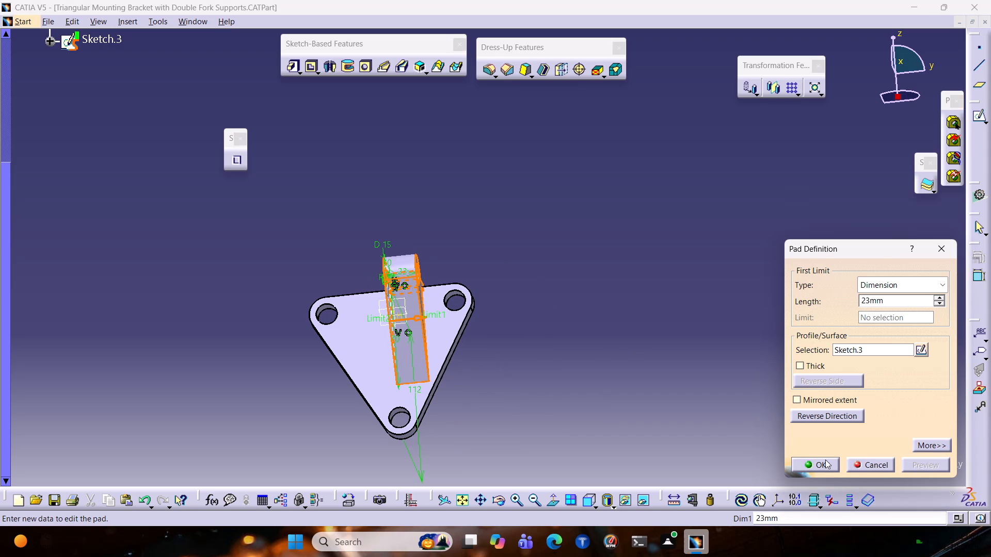
left_click(930, 446)
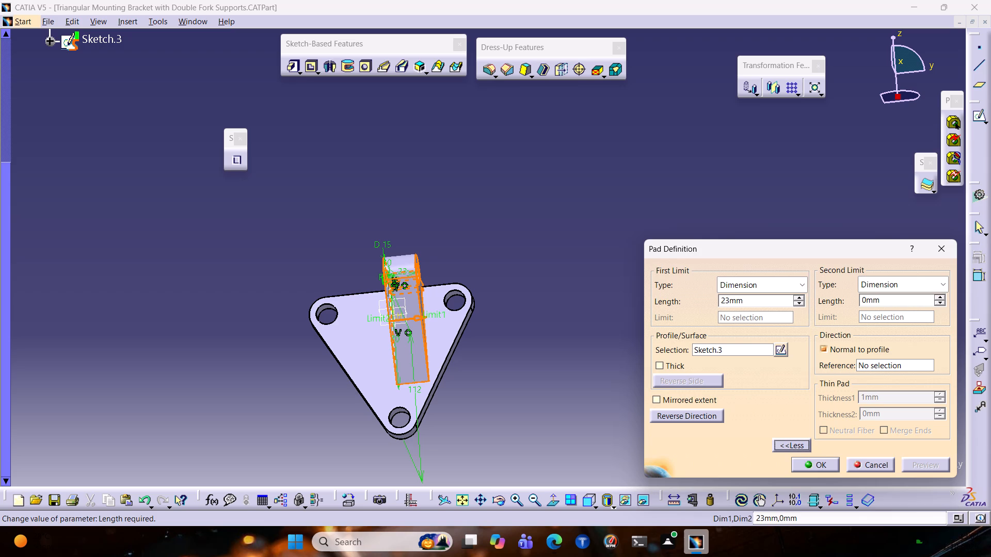
left_click_drag(904, 304, 798, 301)
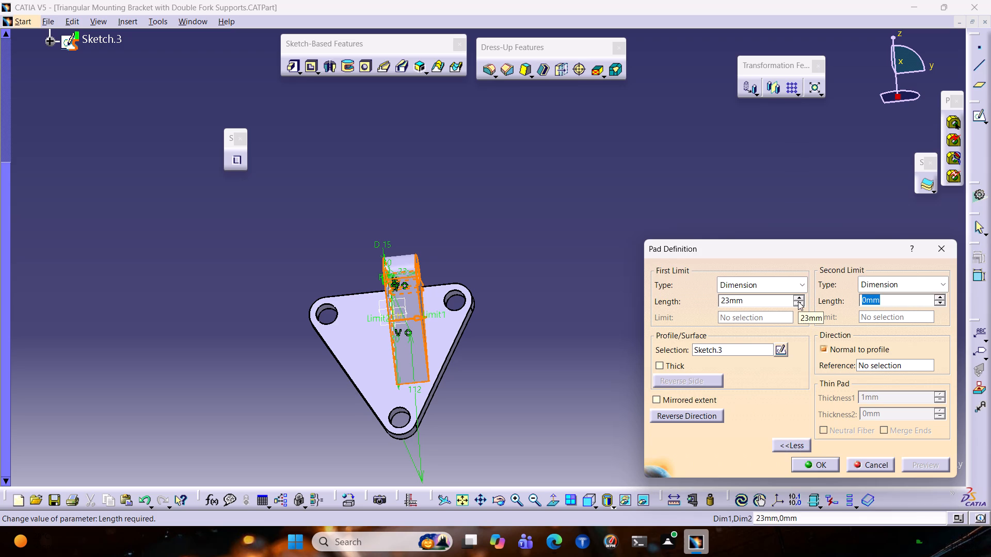
type("23/2")
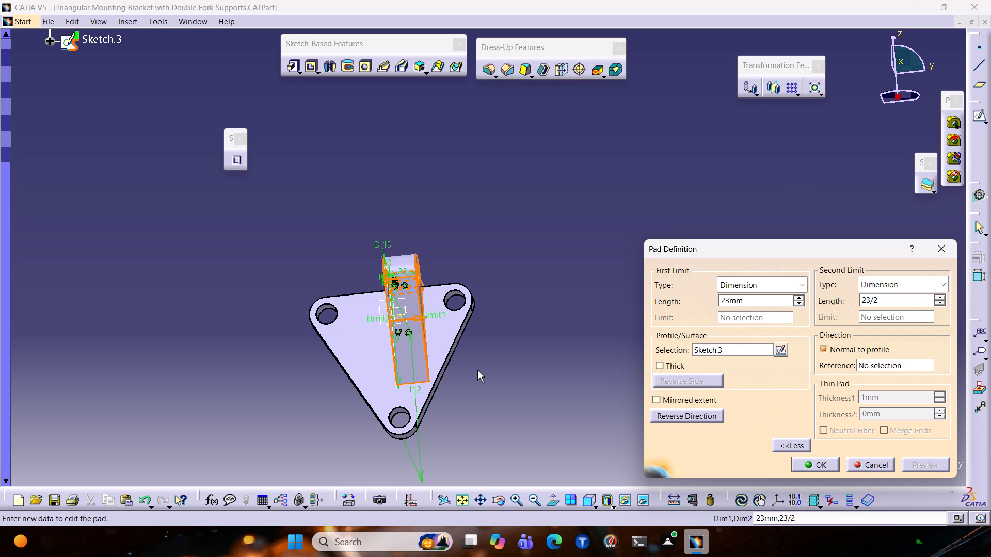
left_click(477, 370)
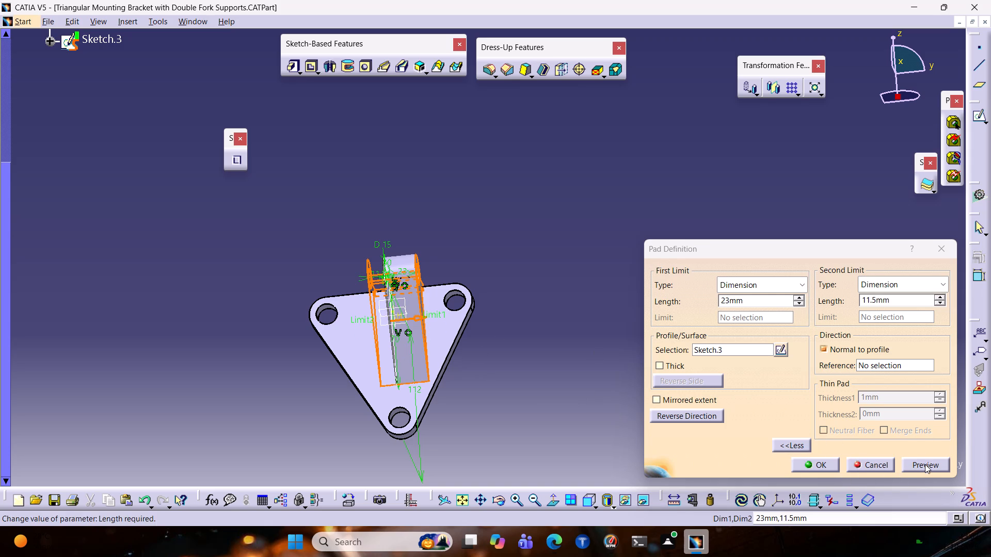
Make the fork pad's second limit negative, -11.5 mm, preview it and apply the pad.
left_click(861, 301)
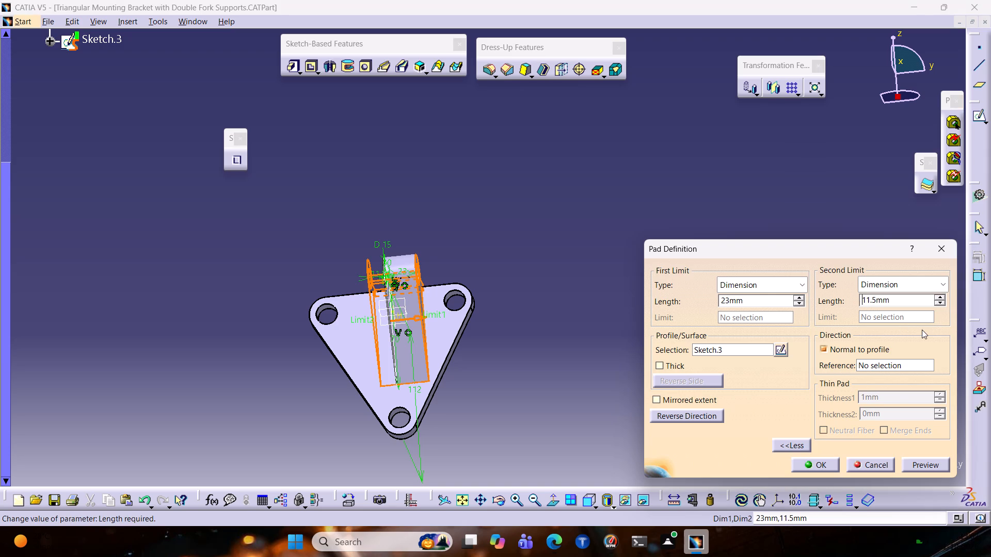
key("minus")
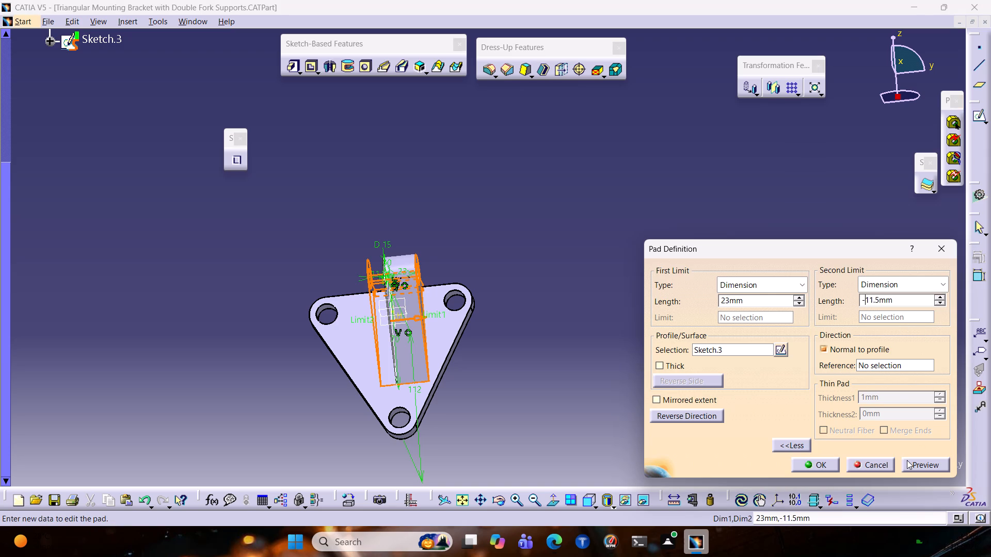
left_click(918, 462)
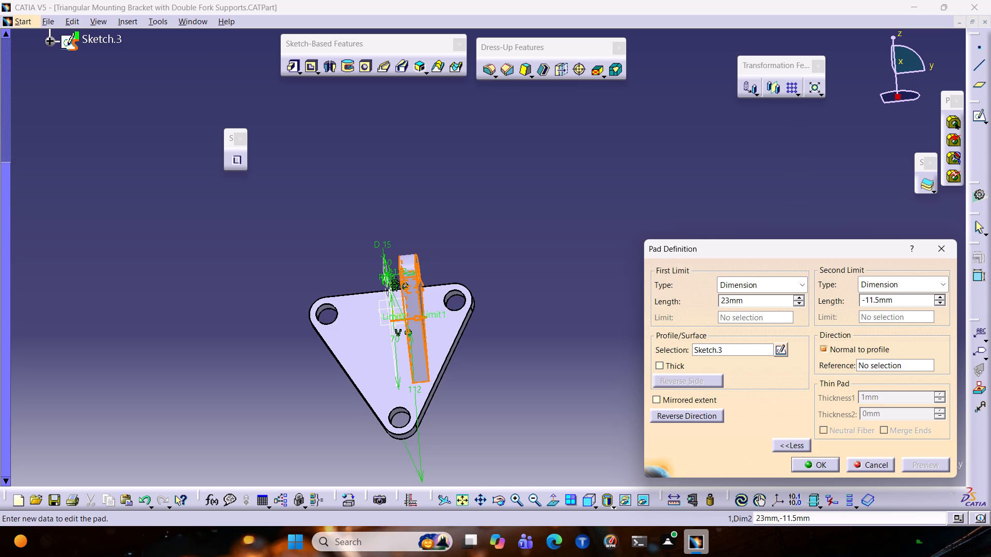
left_click(823, 469)
Mirror the current solid about the zx plane, preview the second fork and apply the mirror.
left_click(624, 350)
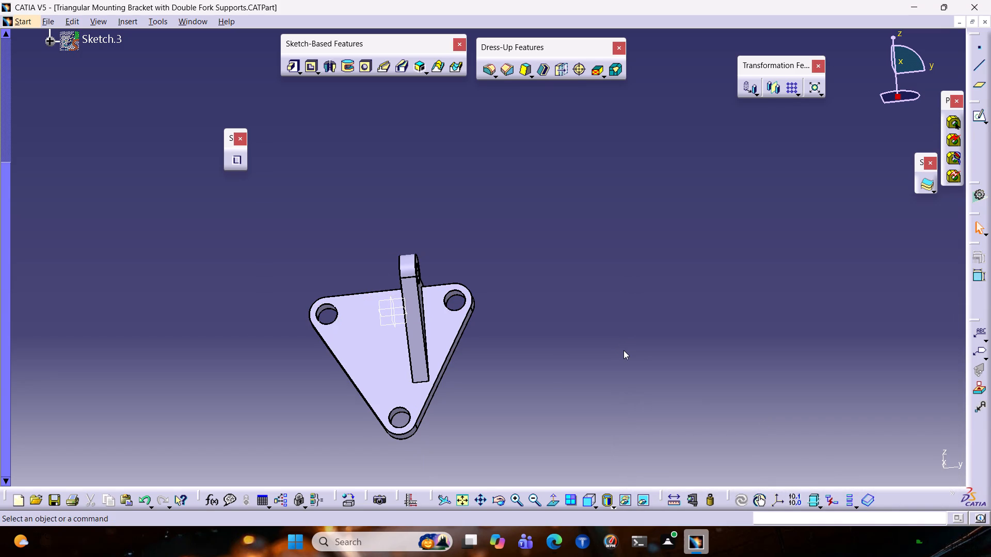
middle_click_drag(515, 369, 515, 368)
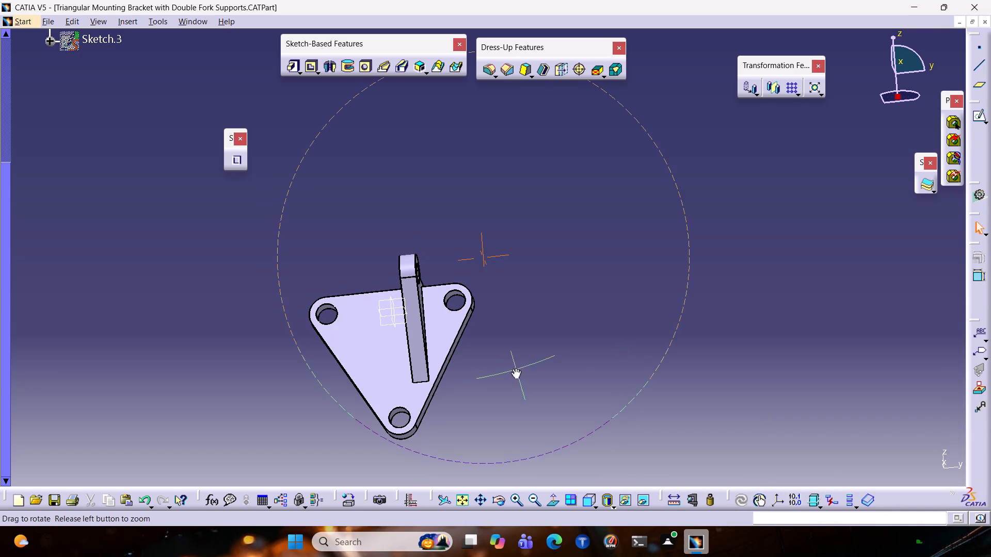
middle_click_drag(515, 368, 435, 315)
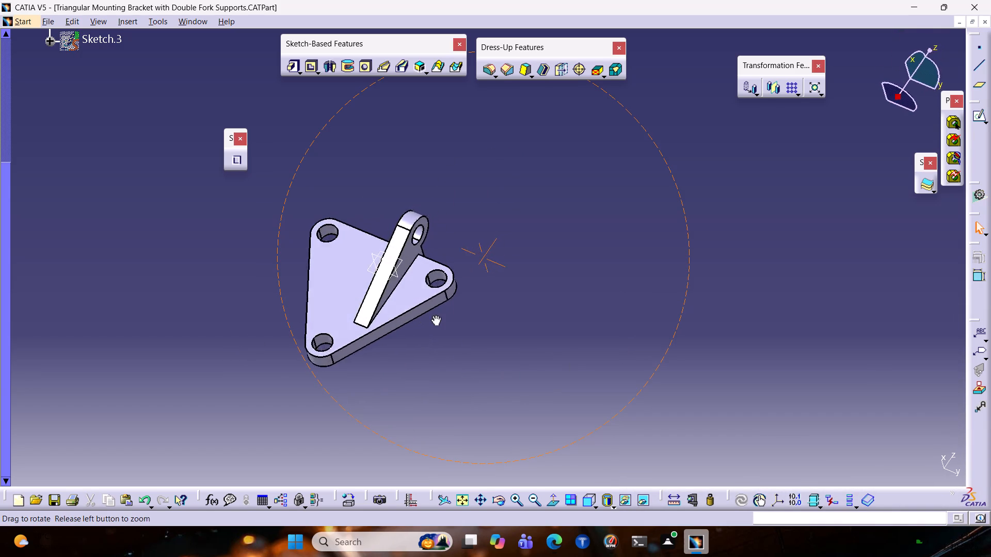
middle_click_drag(435, 315, 361, 309)
scroll(383, 301, "up", 1)
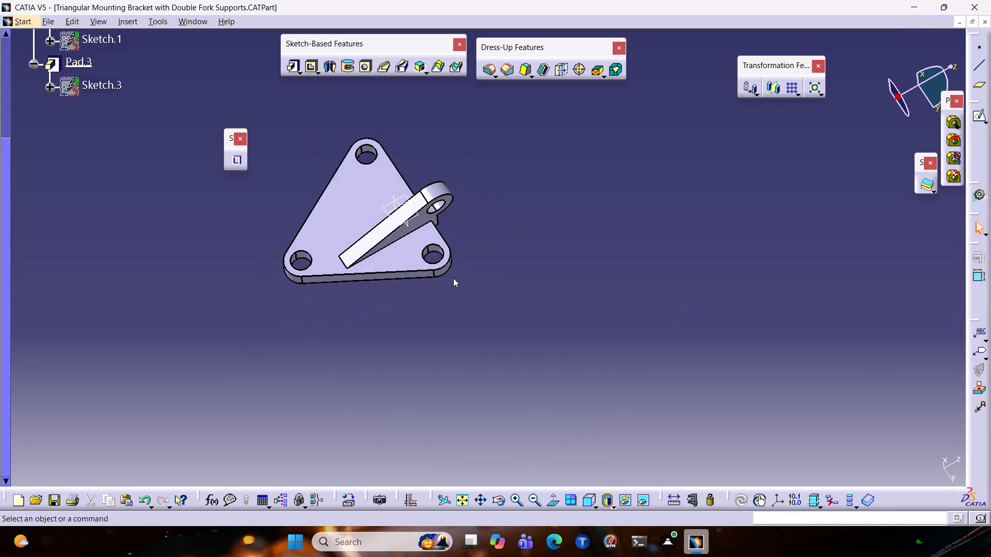
middle_click_drag(531, 231, 491, 382)
left_click(371, 365)
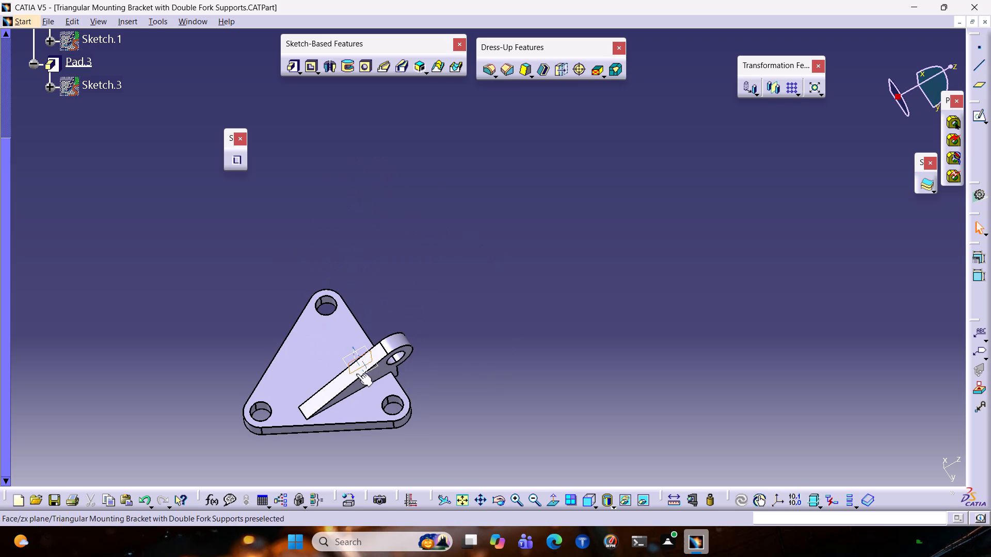
left_click(340, 384)
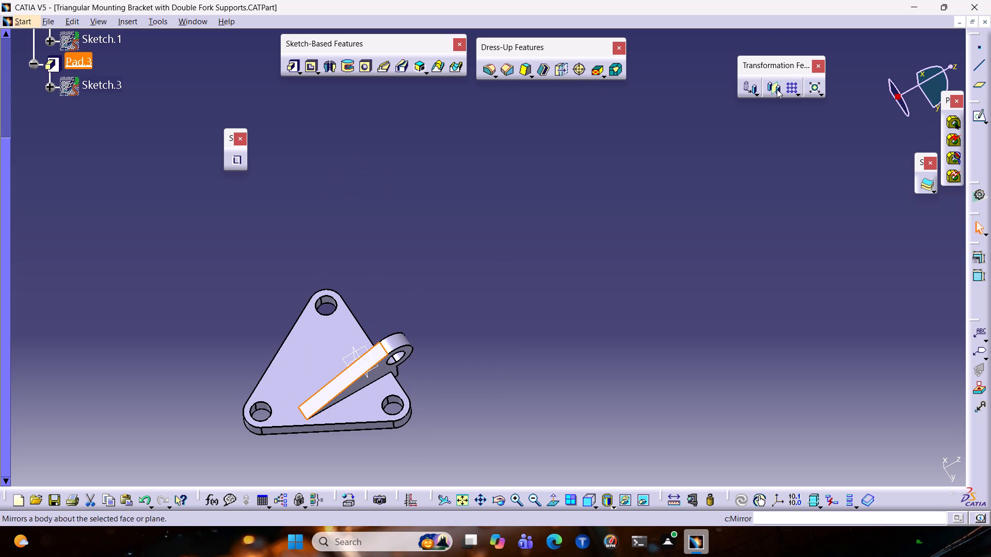
left_click(777, 89)
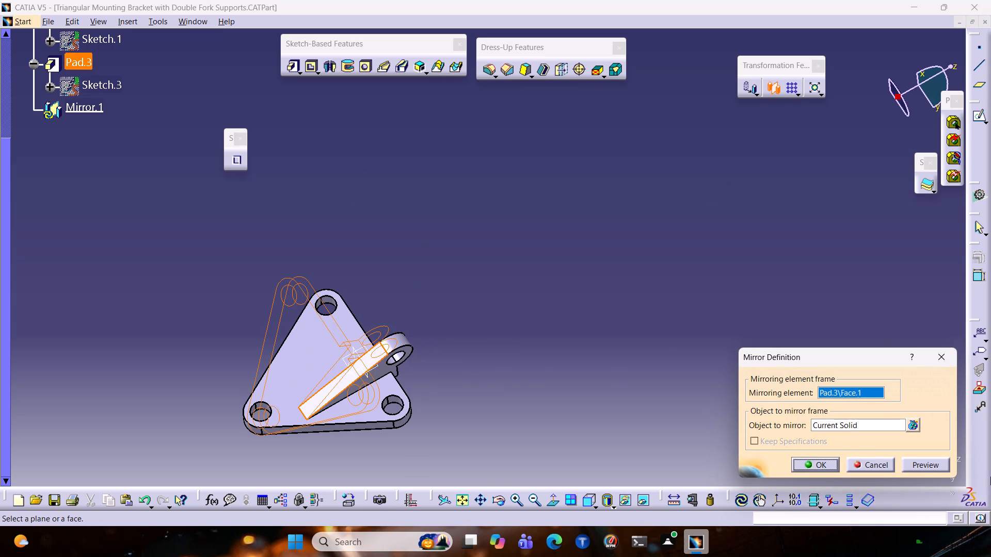
middle_click_drag(473, 319, 401, 158)
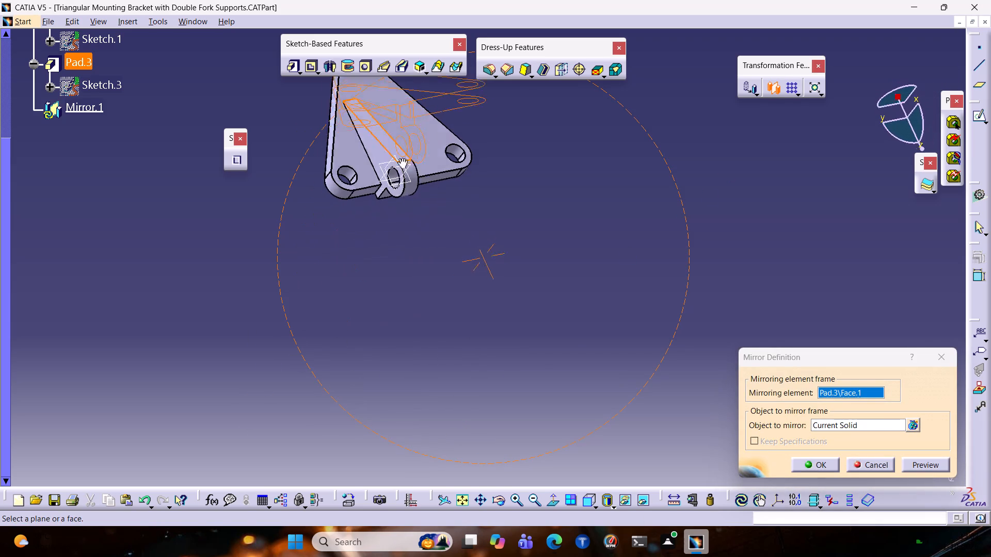
middle_click_drag(401, 158, 393, 166)
left_click(404, 179)
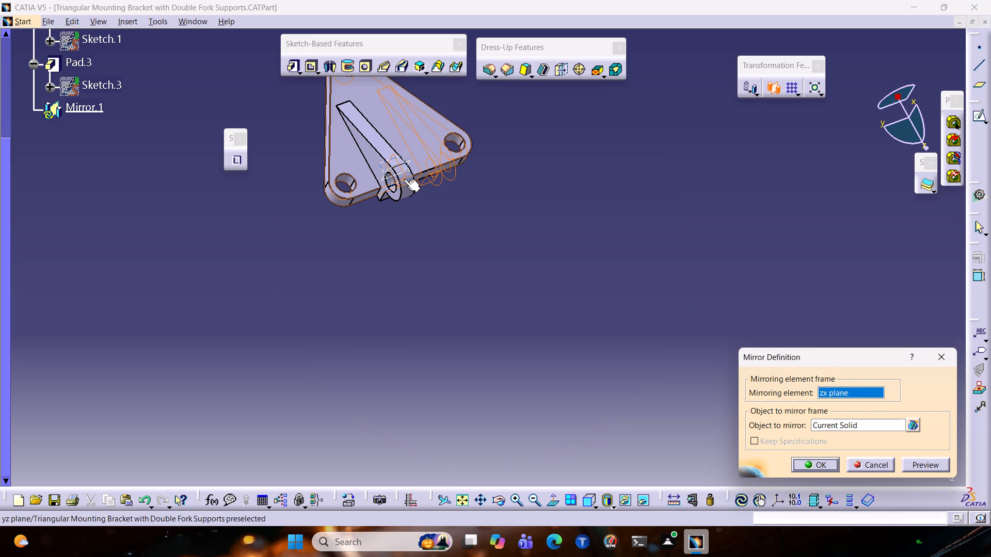
middle_click_drag(463, 200, 413, 341)
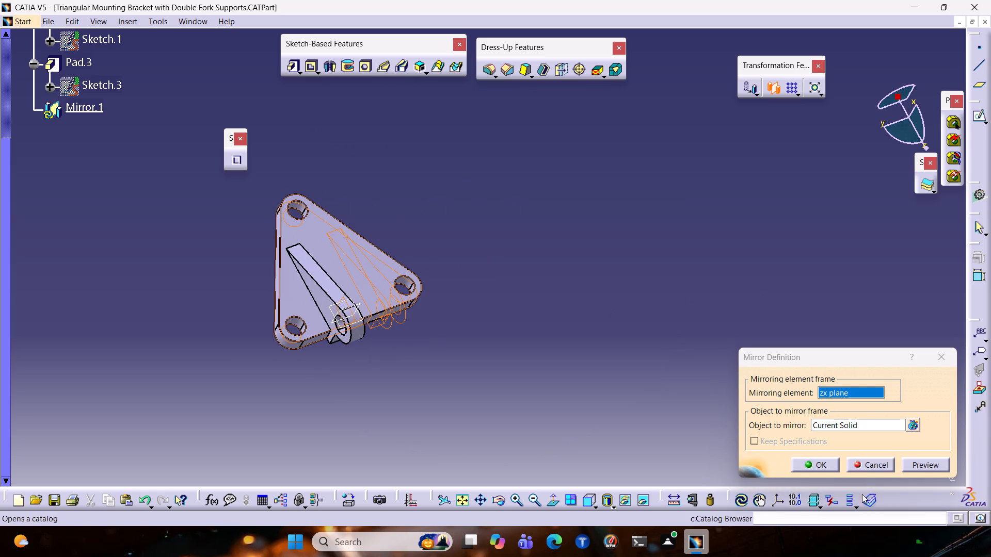
left_click(916, 468)
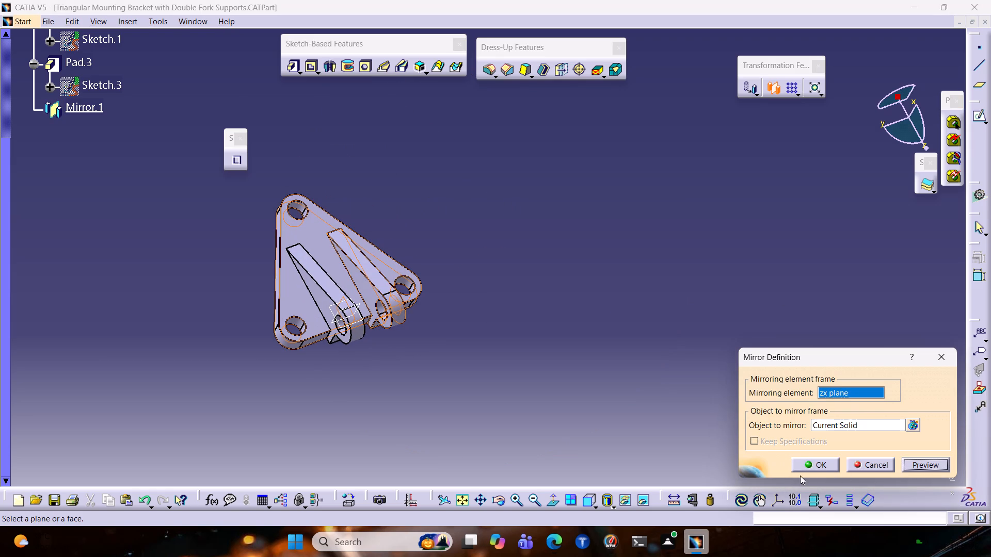
left_click(812, 467)
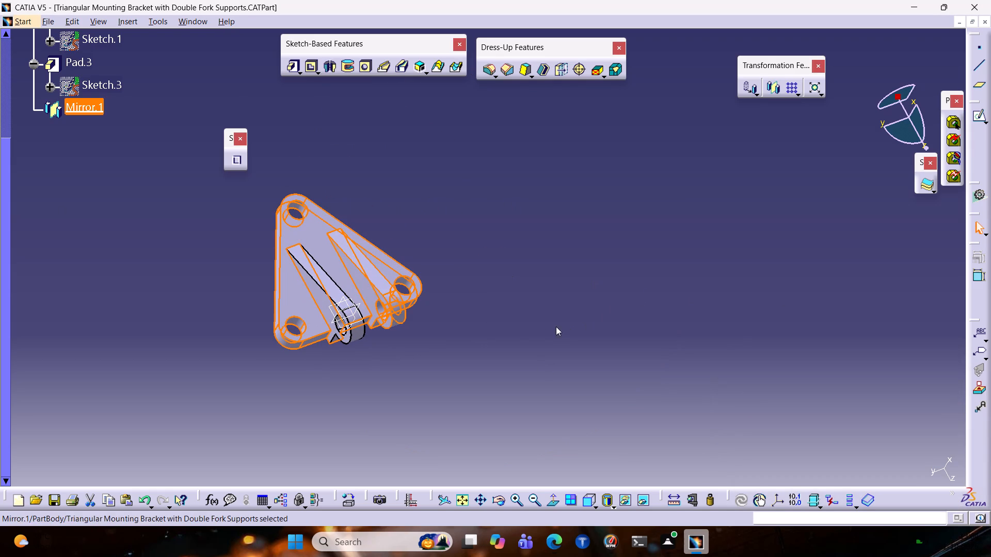
Measure the distance between the facing inner arc edges of the two fork lugs.
left_click(466, 339)
middle_click_drag(439, 355, 473, 297, "ctrl")
middle_click_drag(375, 340, 508, 303)
left_click(675, 503)
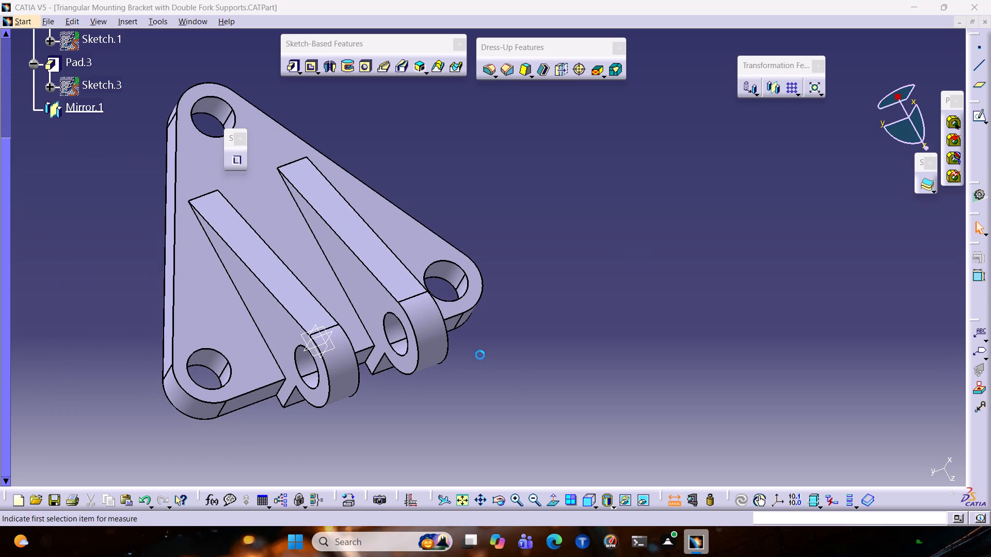
left_click(350, 347)
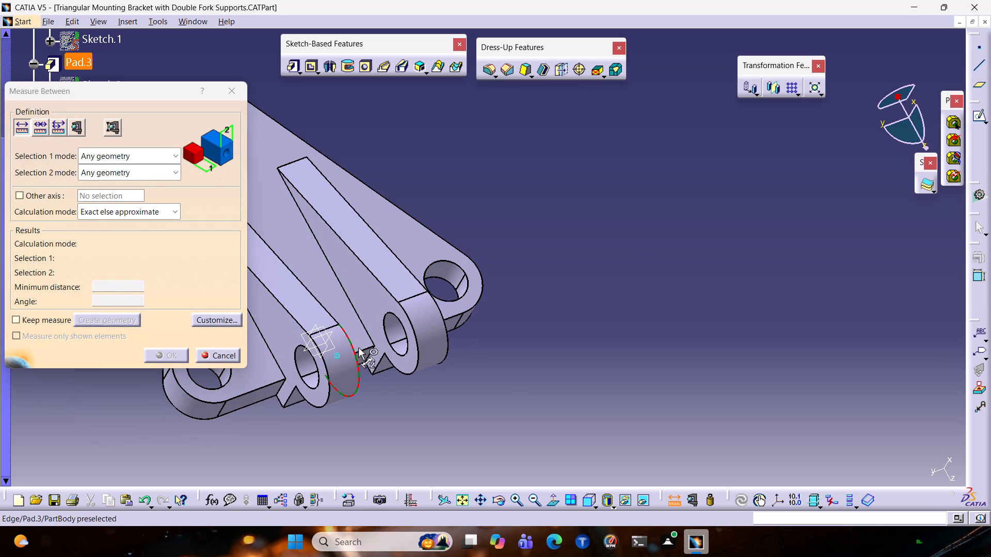
left_click(414, 333)
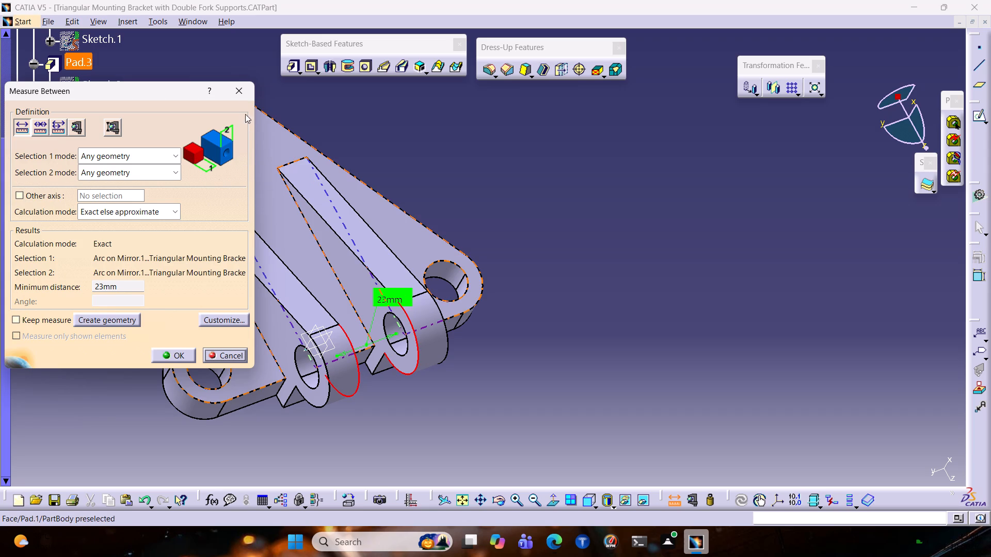
left_click(245, 97)
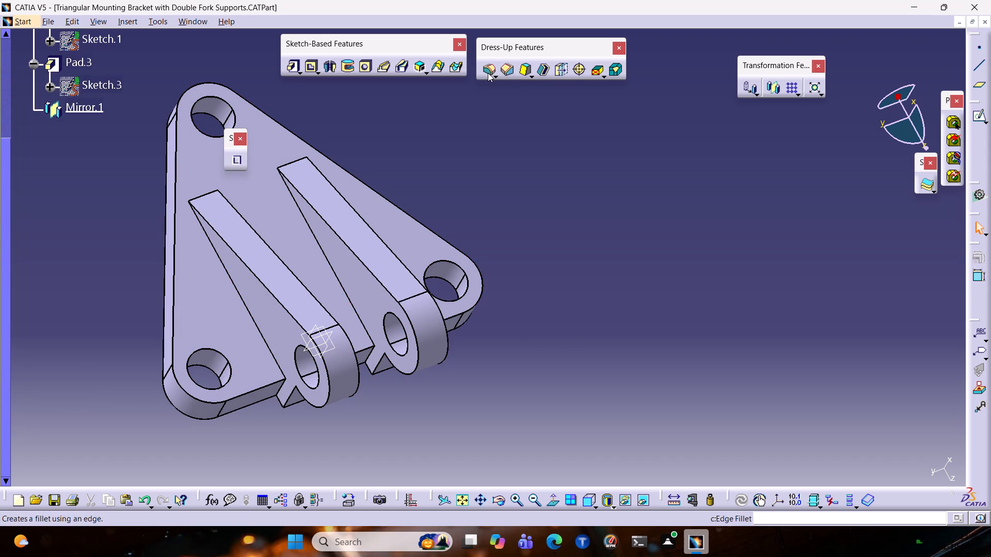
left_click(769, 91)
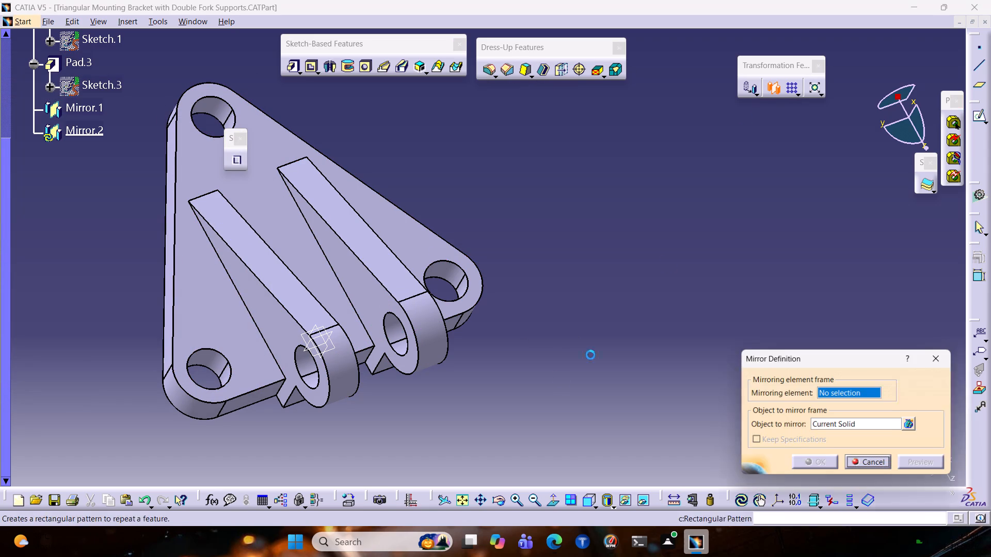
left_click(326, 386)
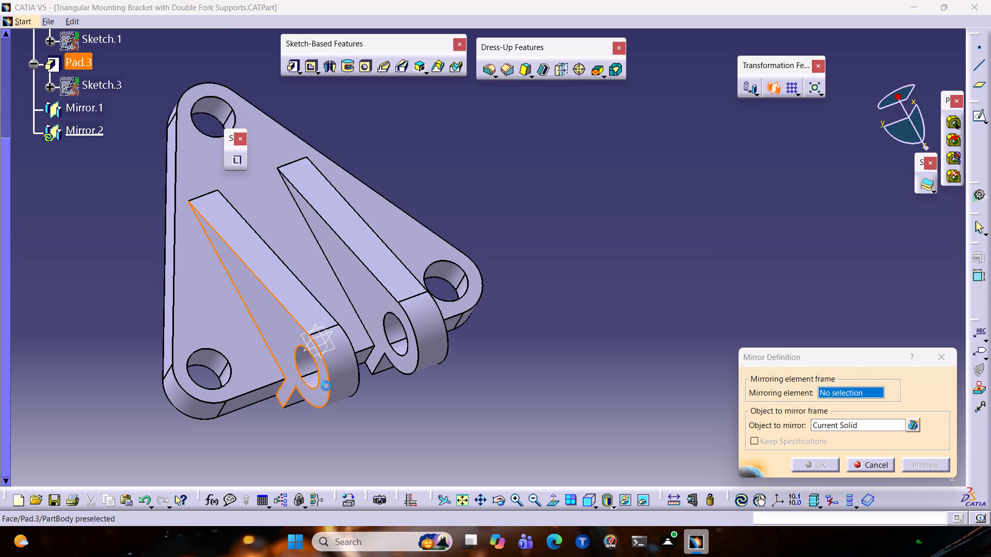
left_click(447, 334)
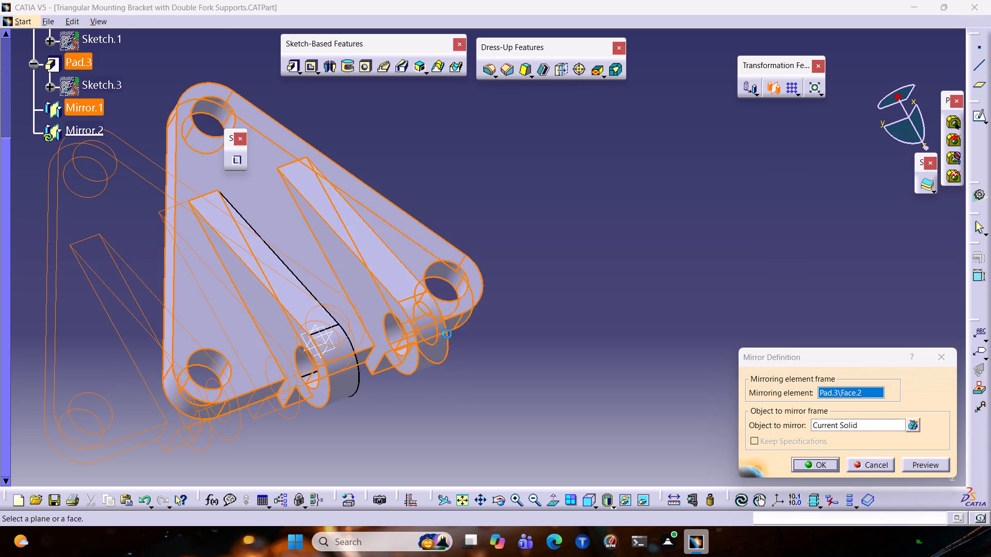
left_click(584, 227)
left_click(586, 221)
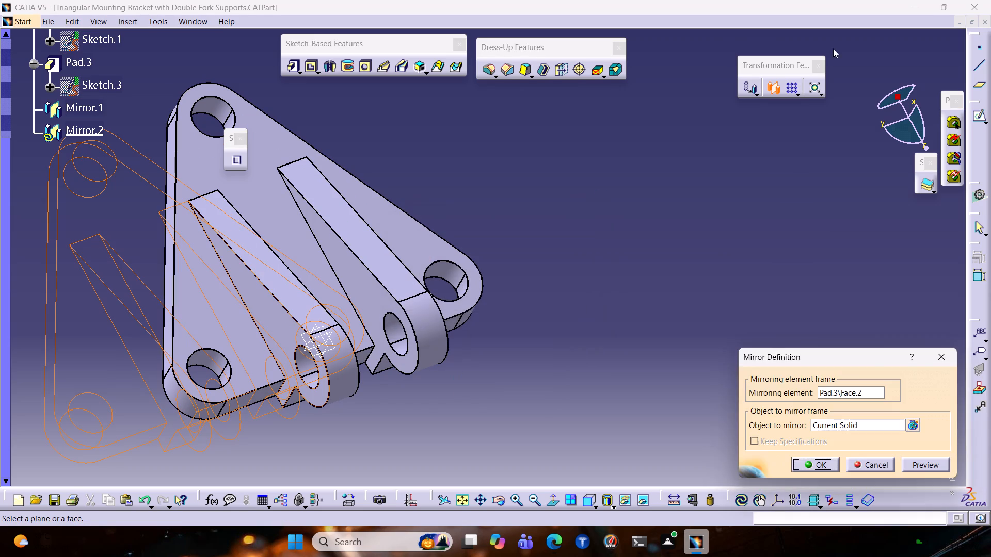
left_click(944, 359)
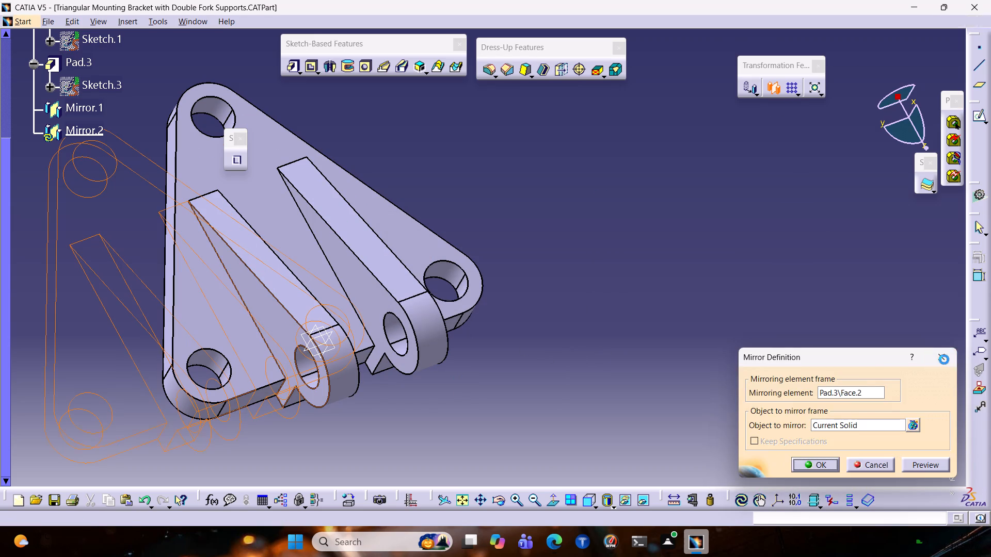
Measure the distance between the outermost arc edges of the two fork lugs.
left_click(672, 504)
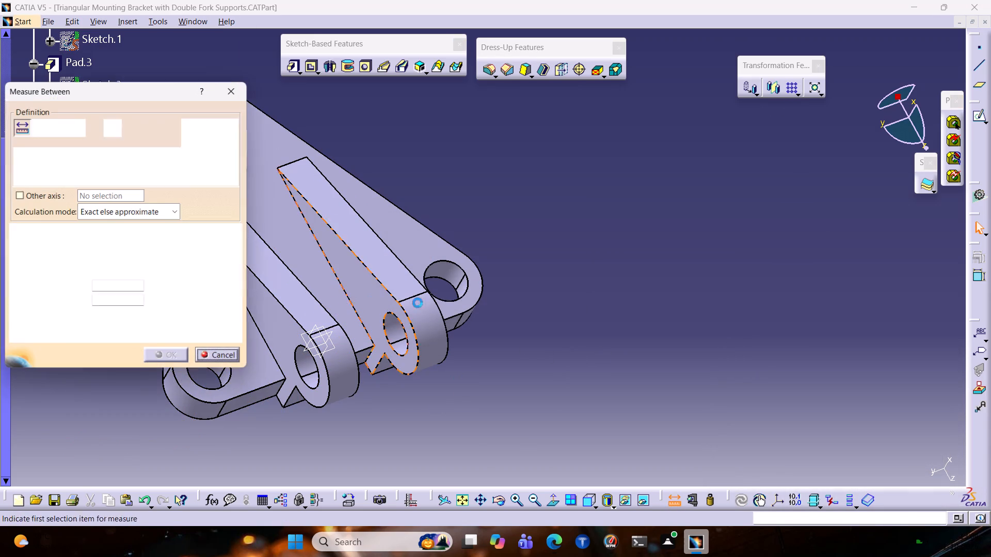
left_click(444, 319)
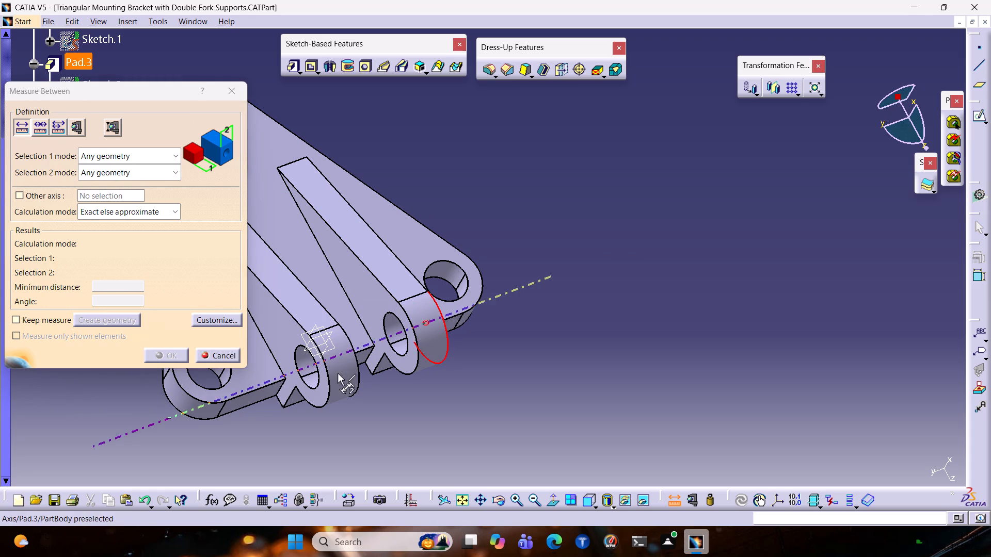
left_click(327, 379)
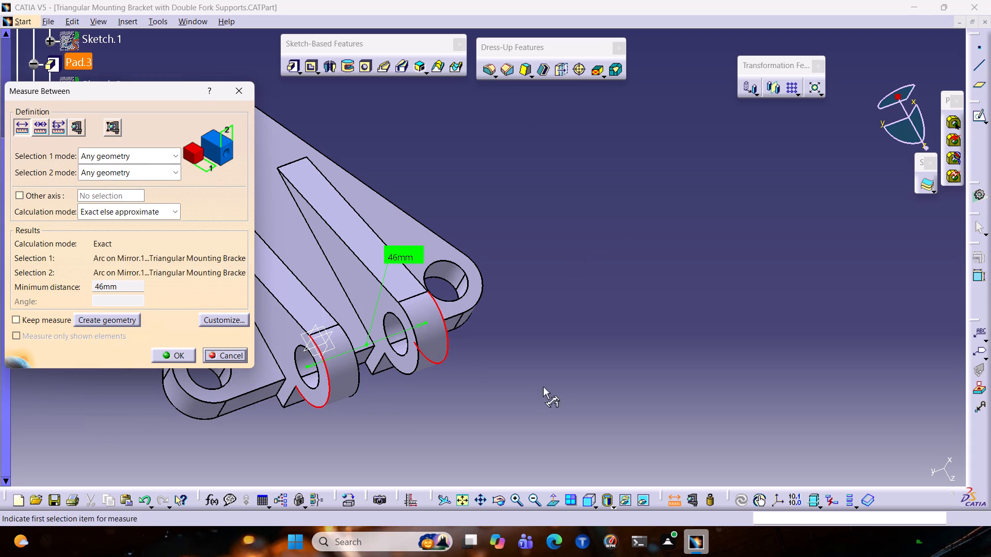
key("Escape")
key("Escape")
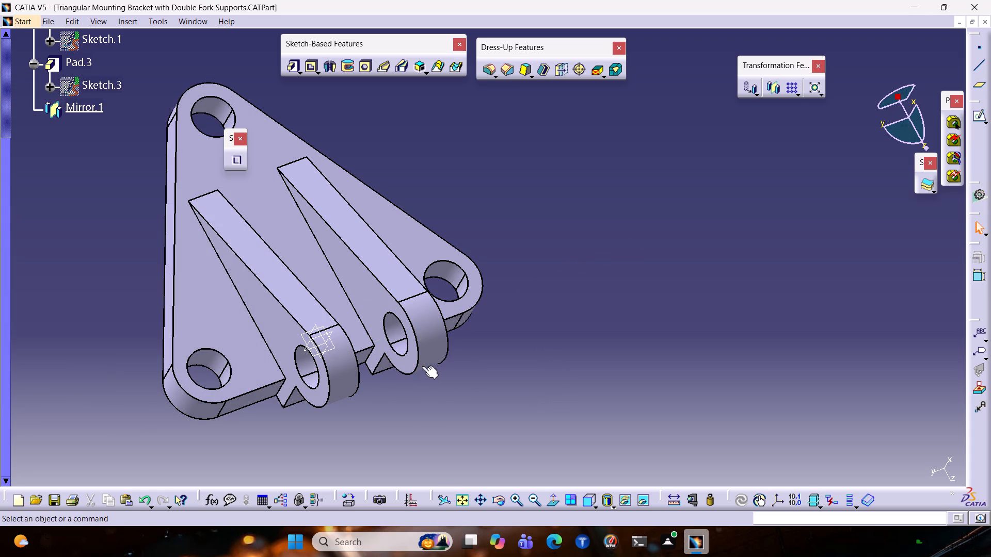
Reopen the Sketch.3 fork pad, set its second limit length to -10.5 mm and preview it.
double_click(413, 343)
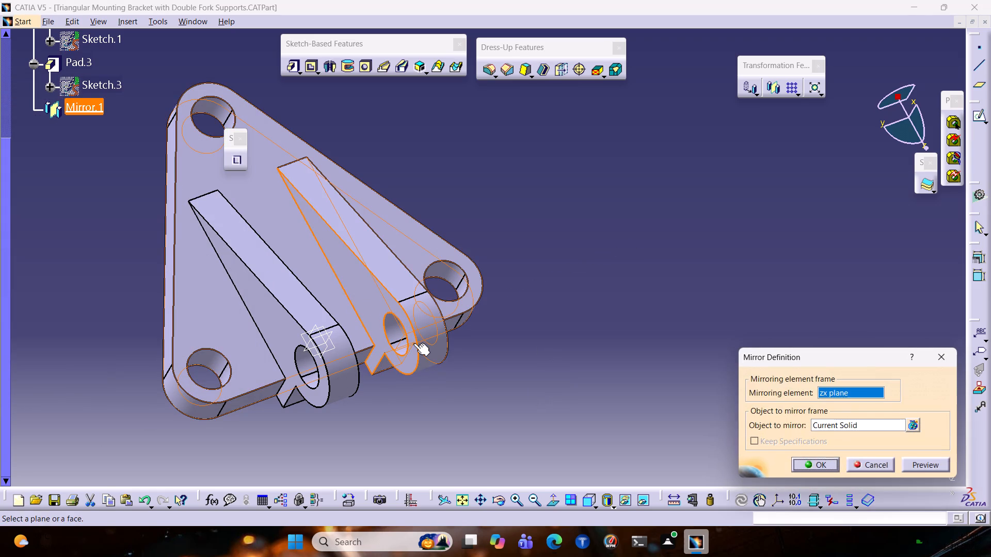
left_click(948, 361)
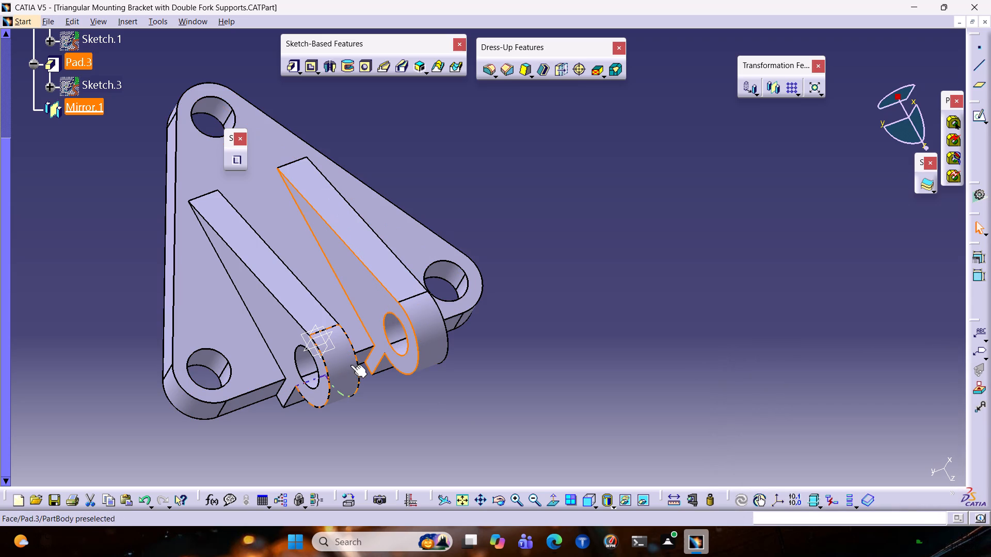
double_click(355, 361)
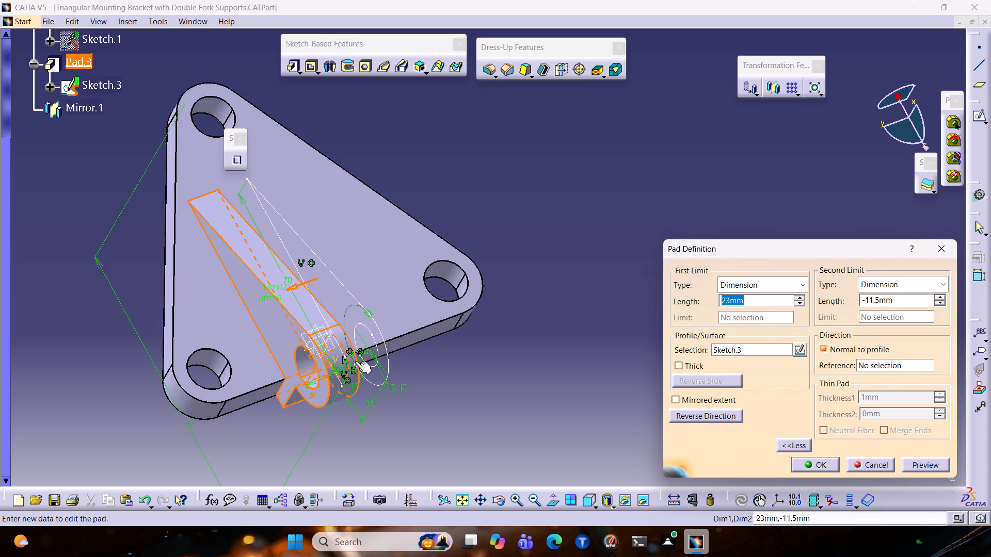
left_click(871, 301)
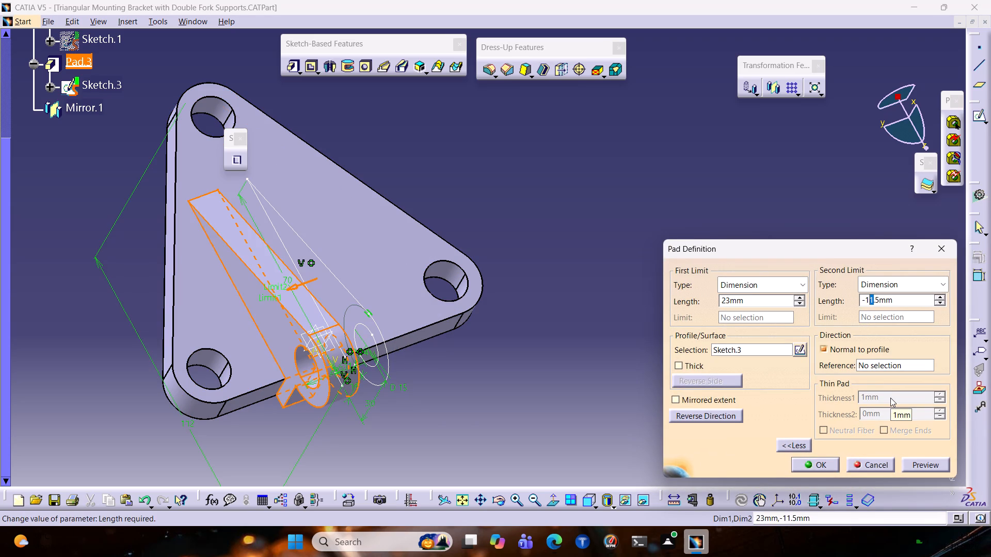
key("0")
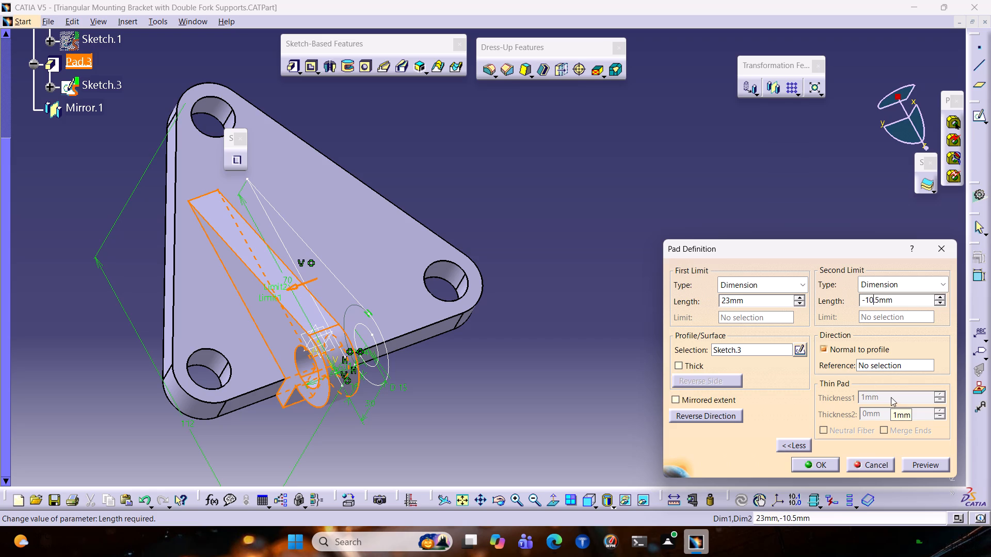
left_click(928, 465)
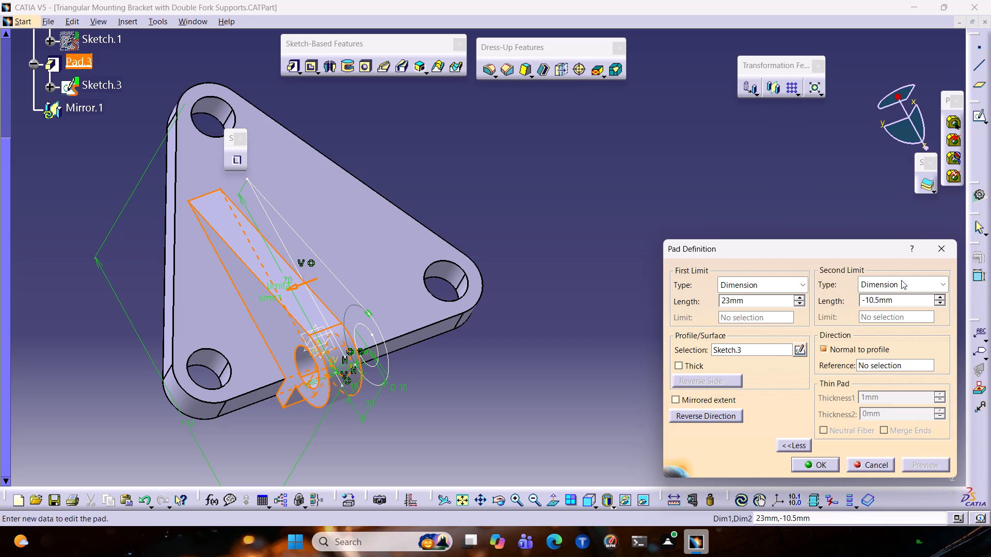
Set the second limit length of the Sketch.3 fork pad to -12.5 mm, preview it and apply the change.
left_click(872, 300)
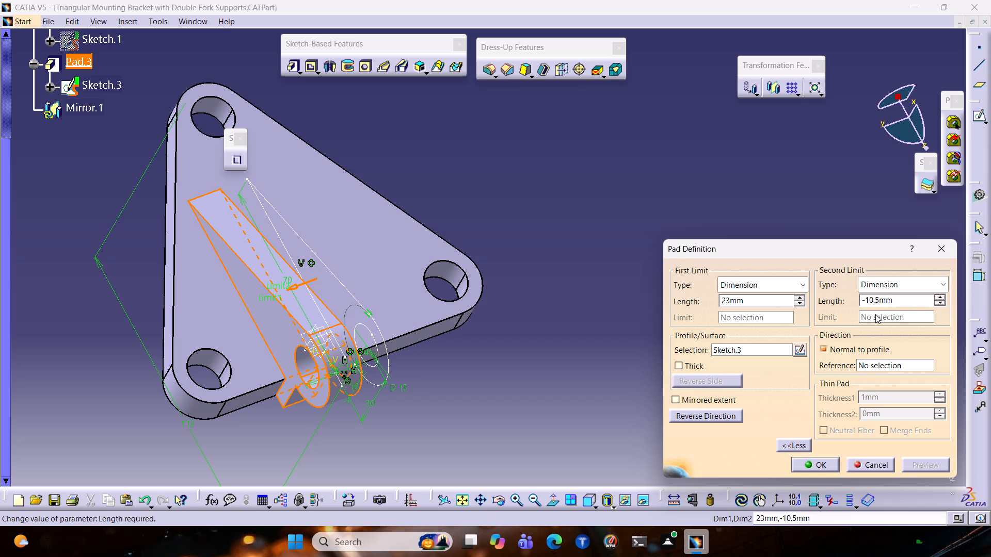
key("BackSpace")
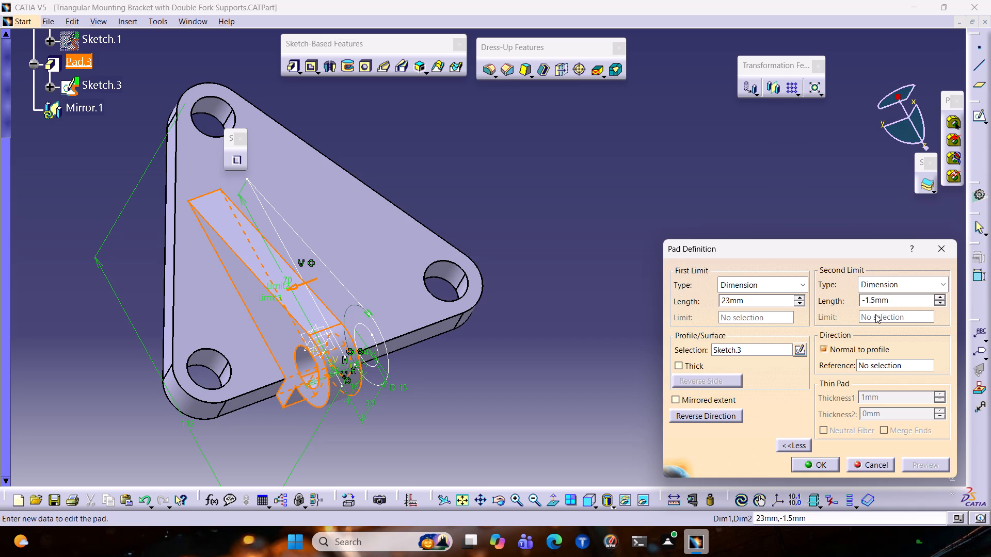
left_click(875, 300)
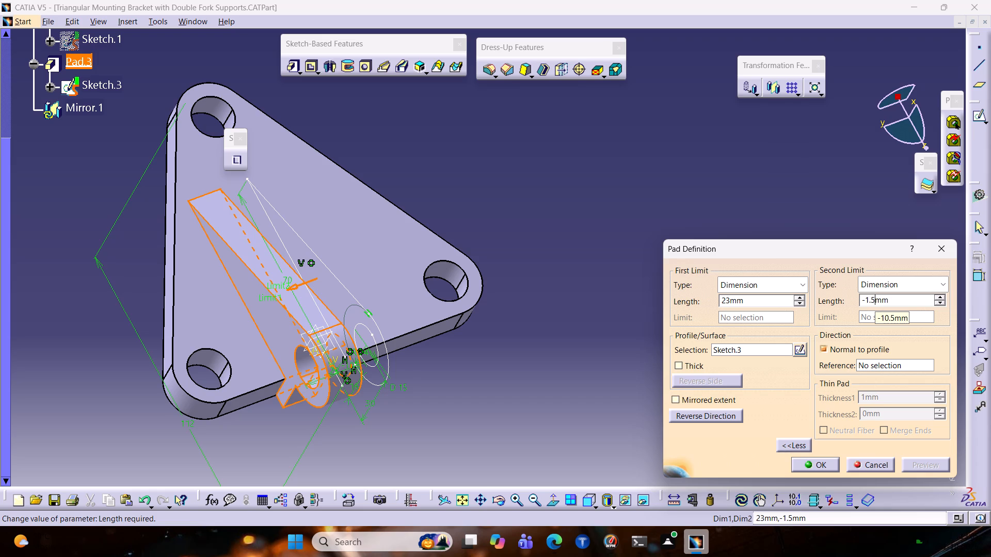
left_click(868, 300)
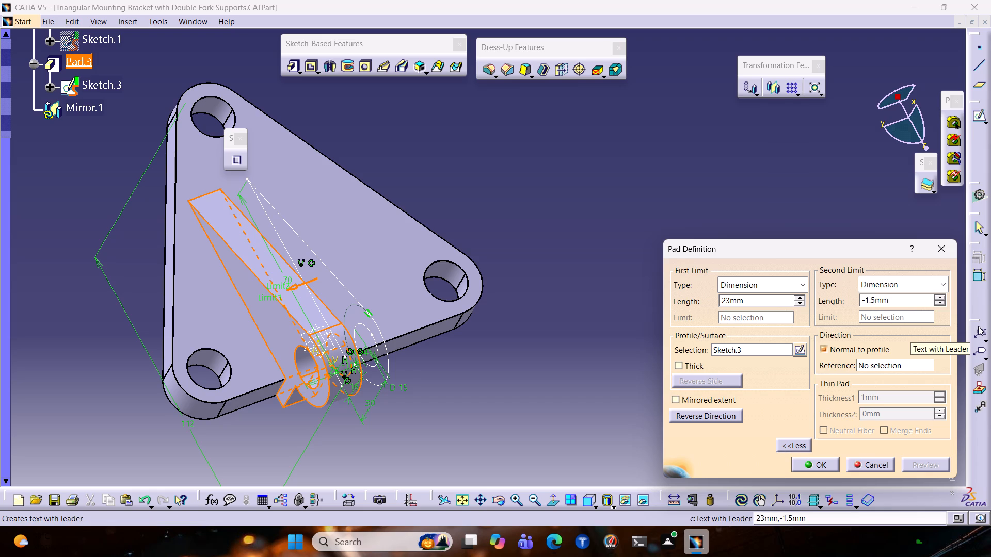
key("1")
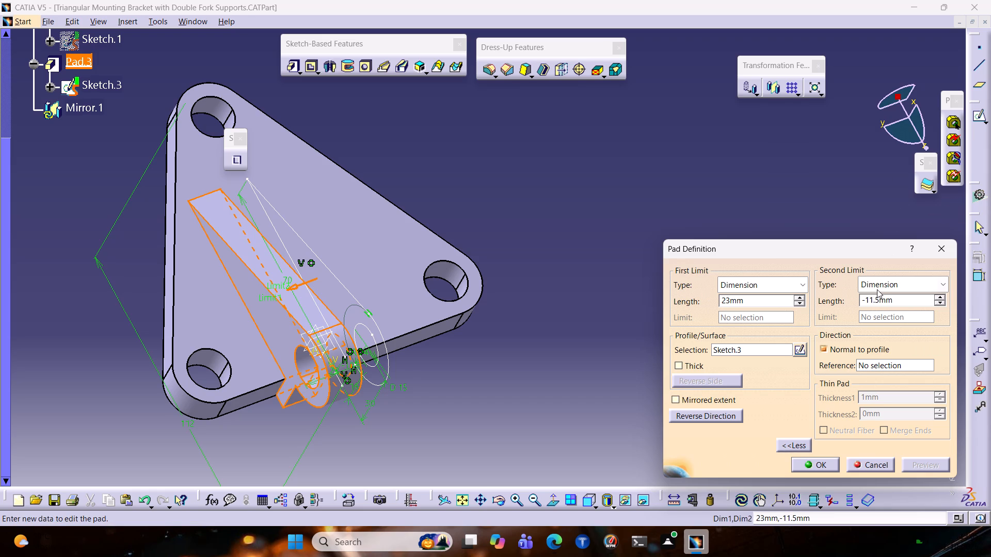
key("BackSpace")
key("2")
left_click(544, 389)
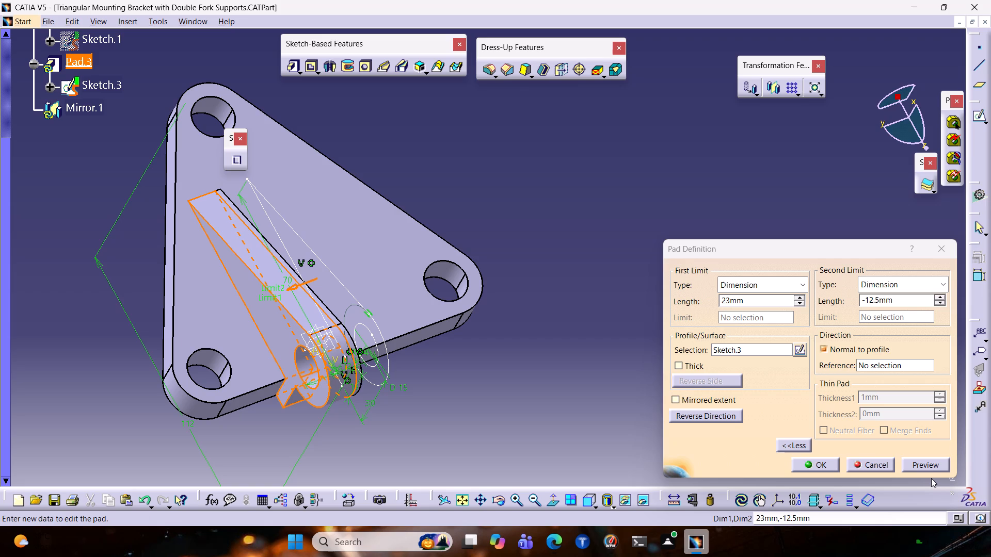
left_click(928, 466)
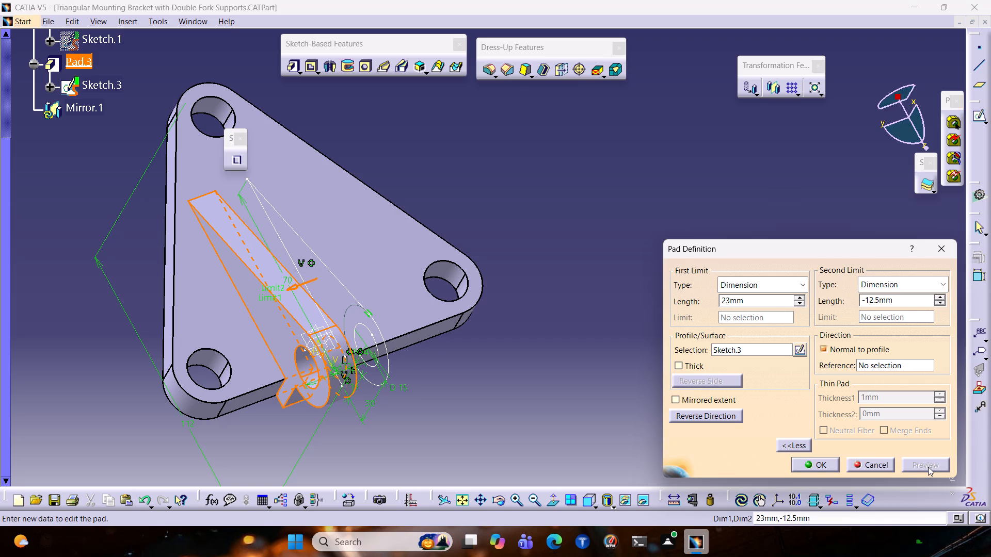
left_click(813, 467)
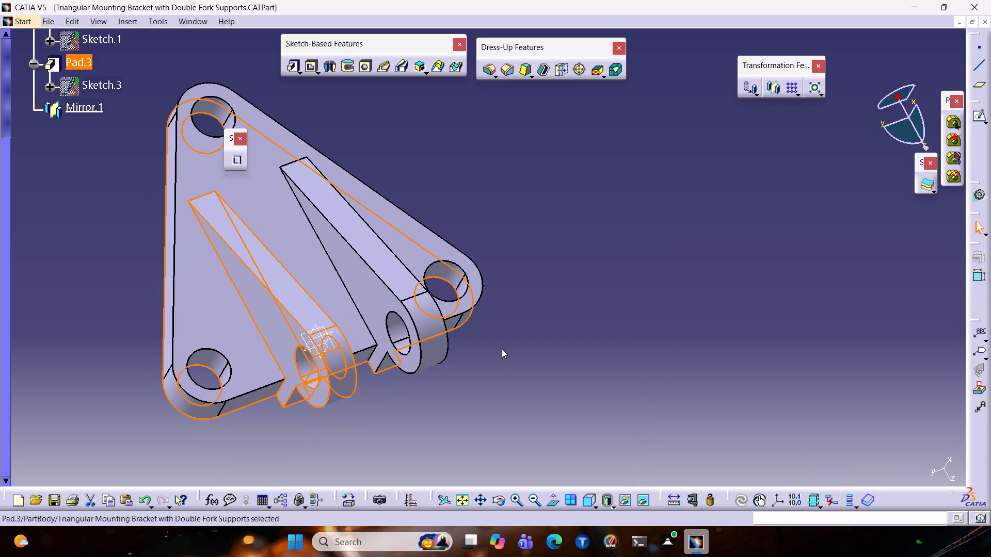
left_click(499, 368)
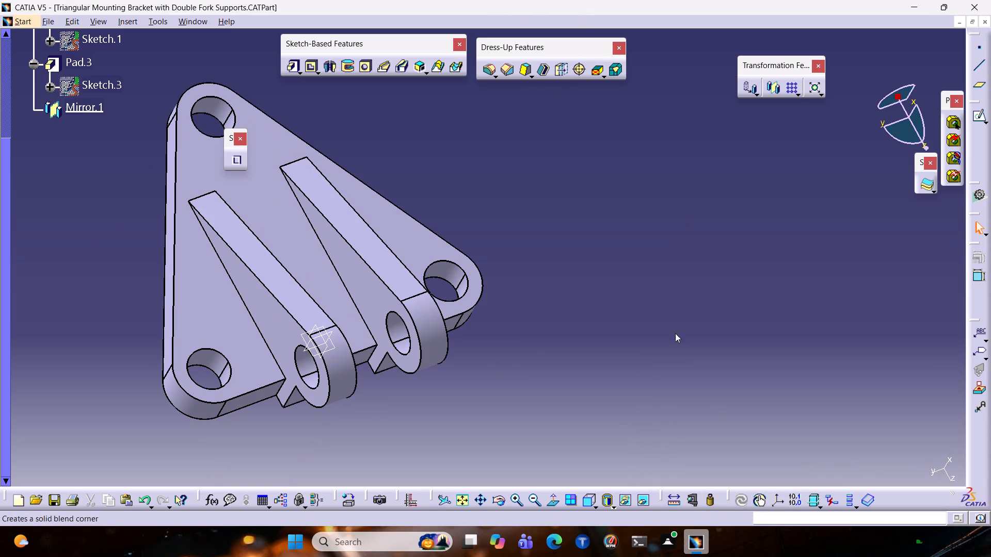
Measure the distance between the facing inner arc edges of the two fork lugs.
left_click(674, 501)
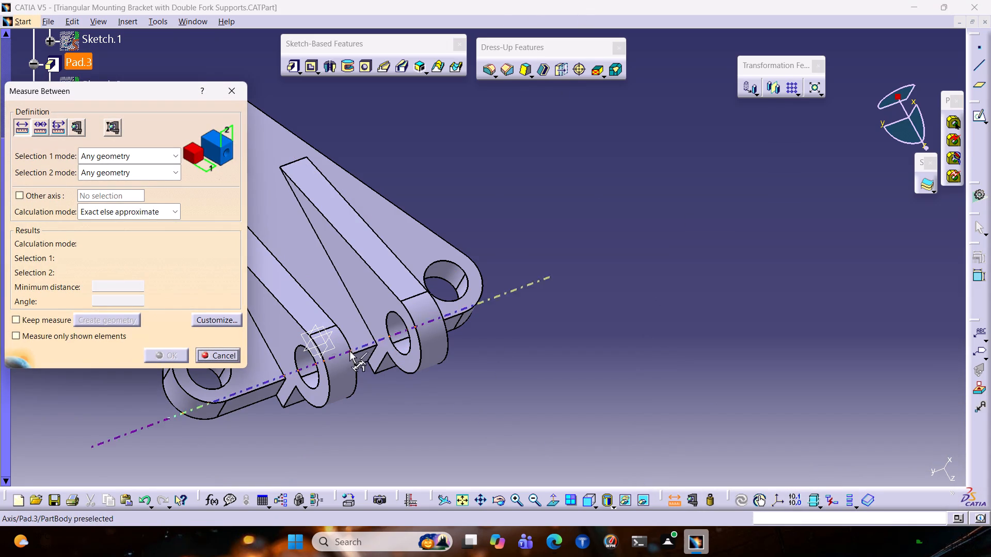
left_click(353, 348)
left_click(418, 331)
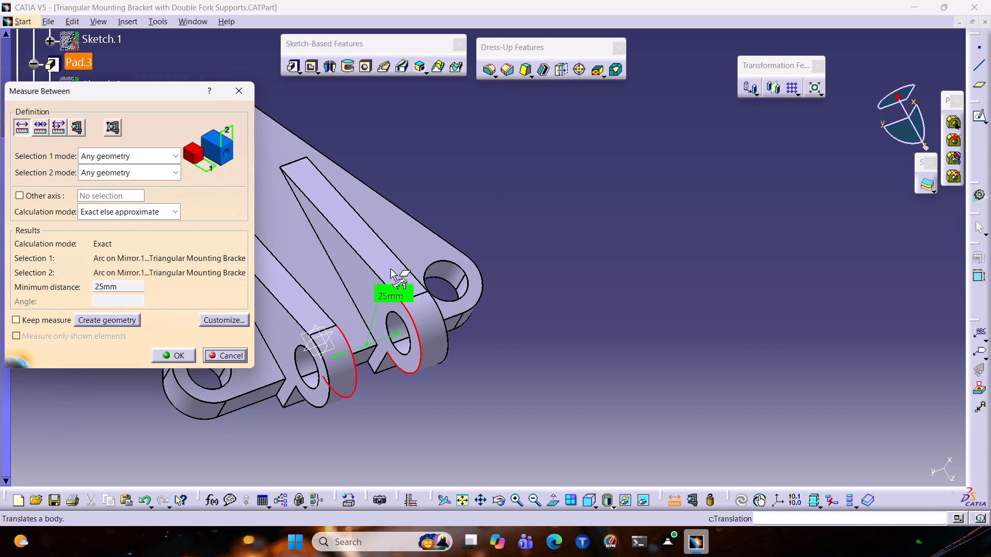
left_click(491, 443)
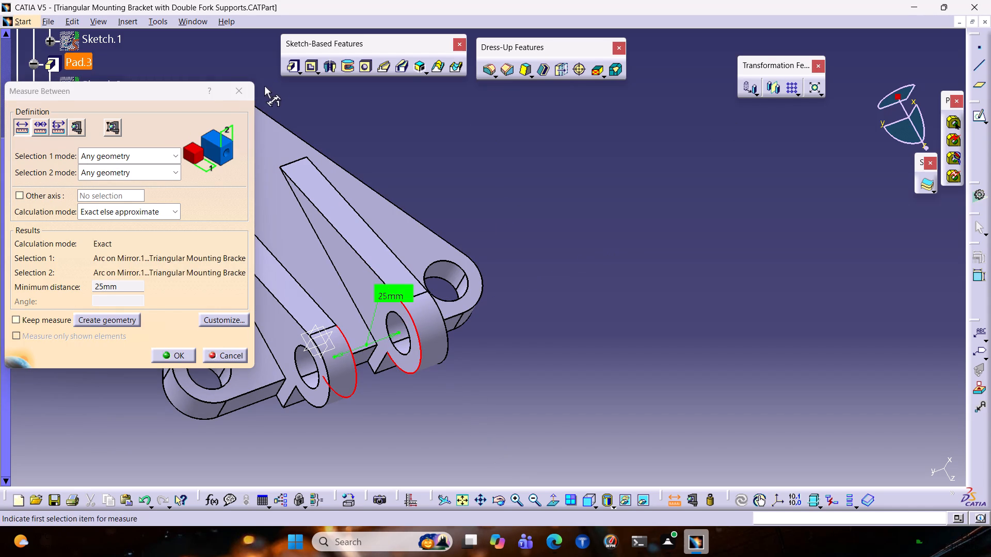
left_click(246, 92)
left_click(582, 388)
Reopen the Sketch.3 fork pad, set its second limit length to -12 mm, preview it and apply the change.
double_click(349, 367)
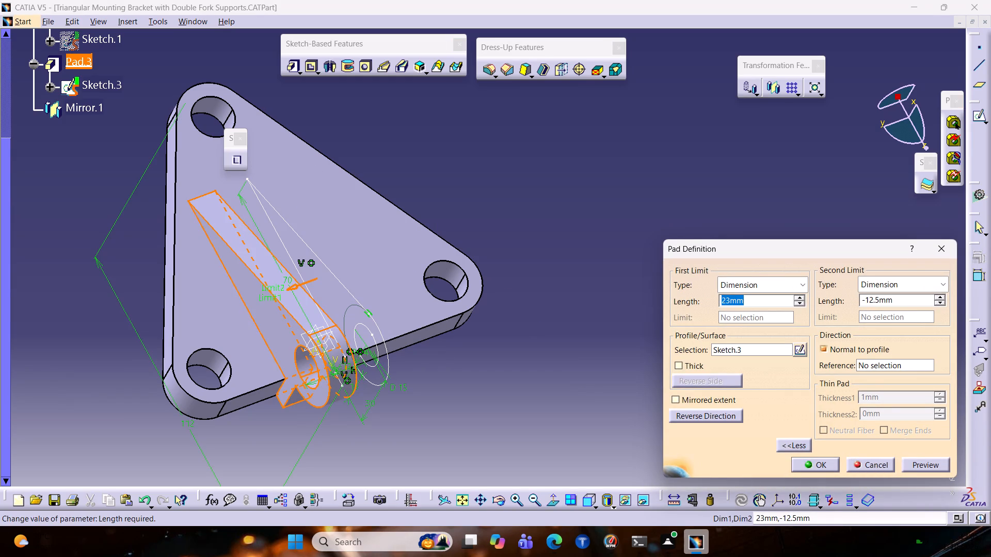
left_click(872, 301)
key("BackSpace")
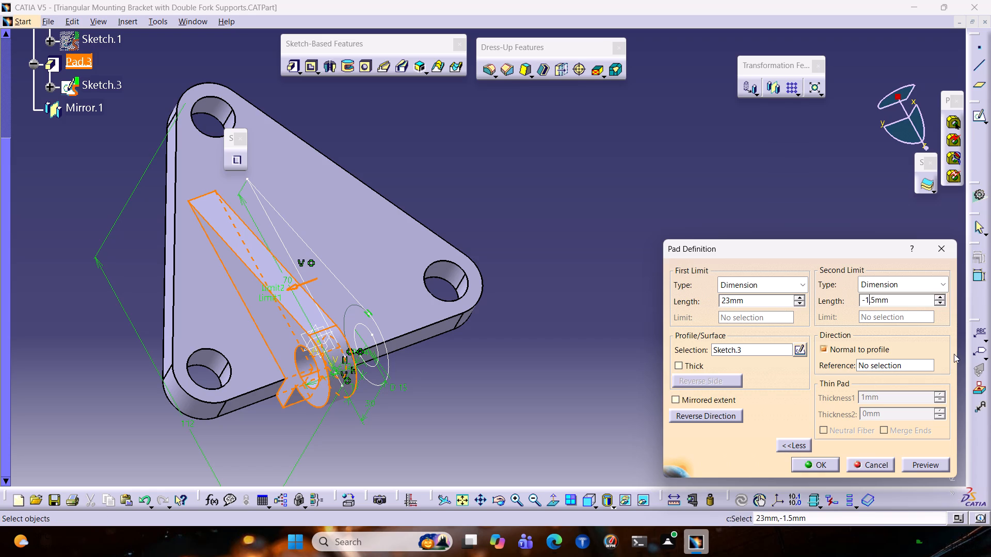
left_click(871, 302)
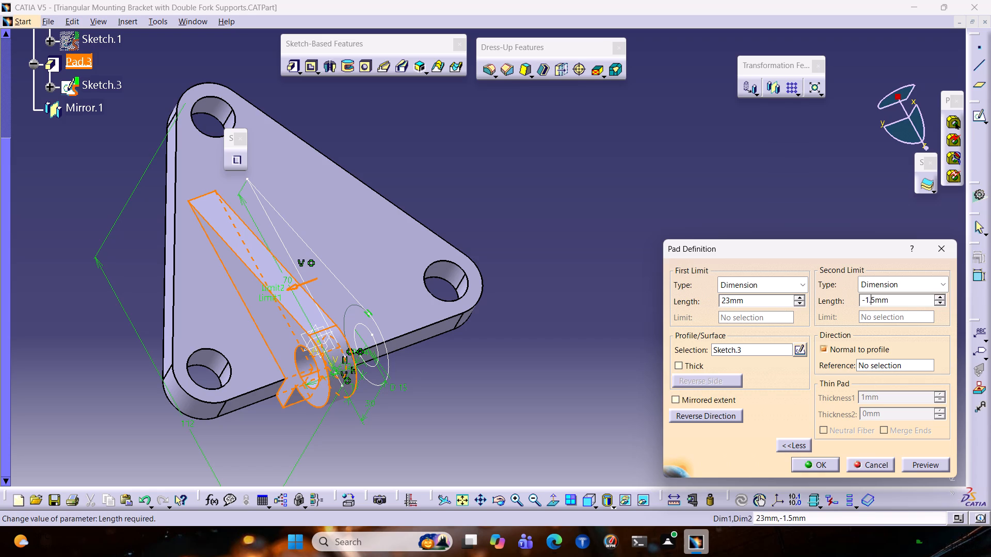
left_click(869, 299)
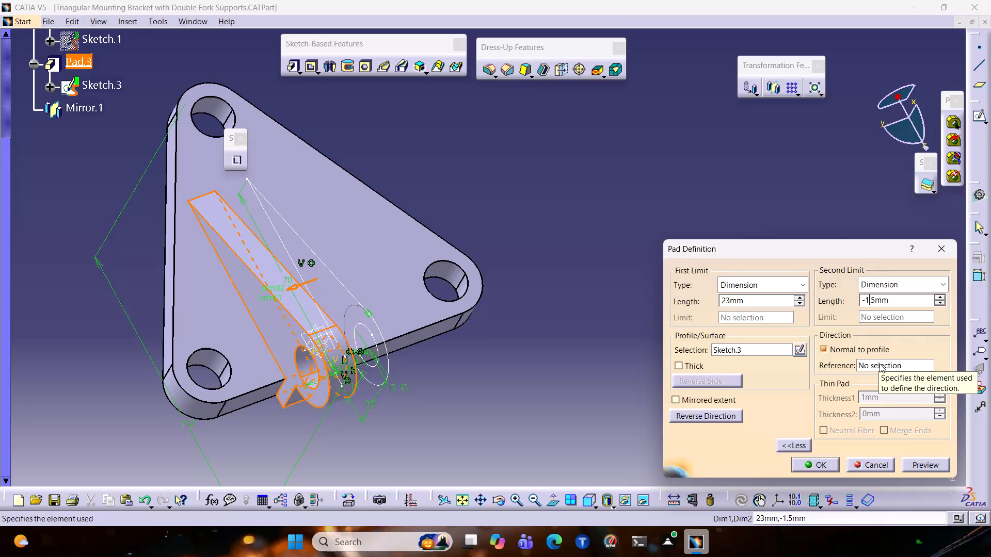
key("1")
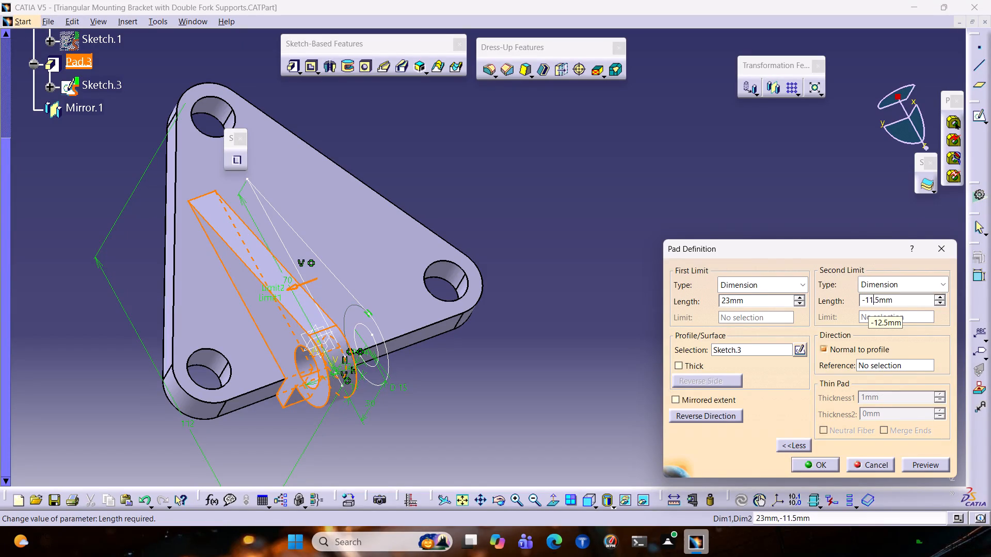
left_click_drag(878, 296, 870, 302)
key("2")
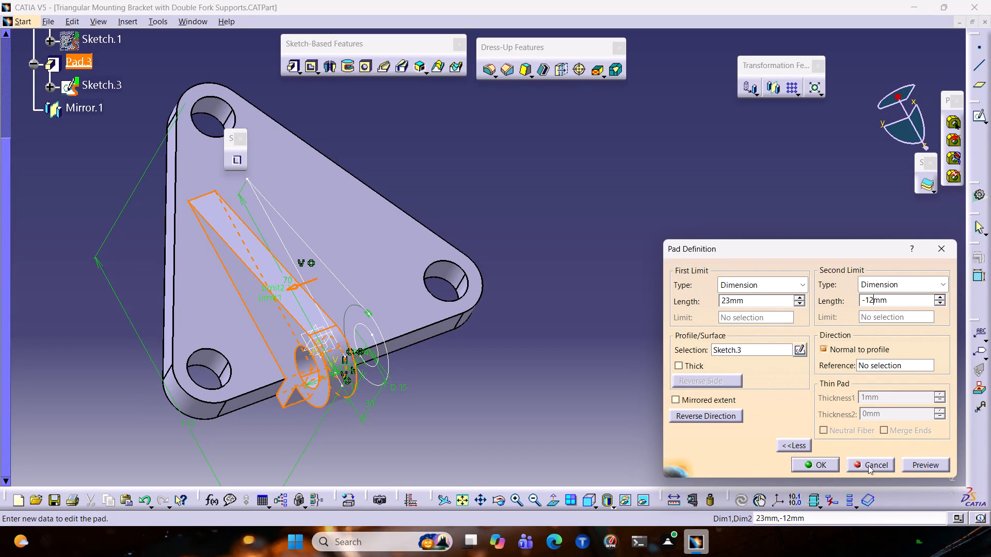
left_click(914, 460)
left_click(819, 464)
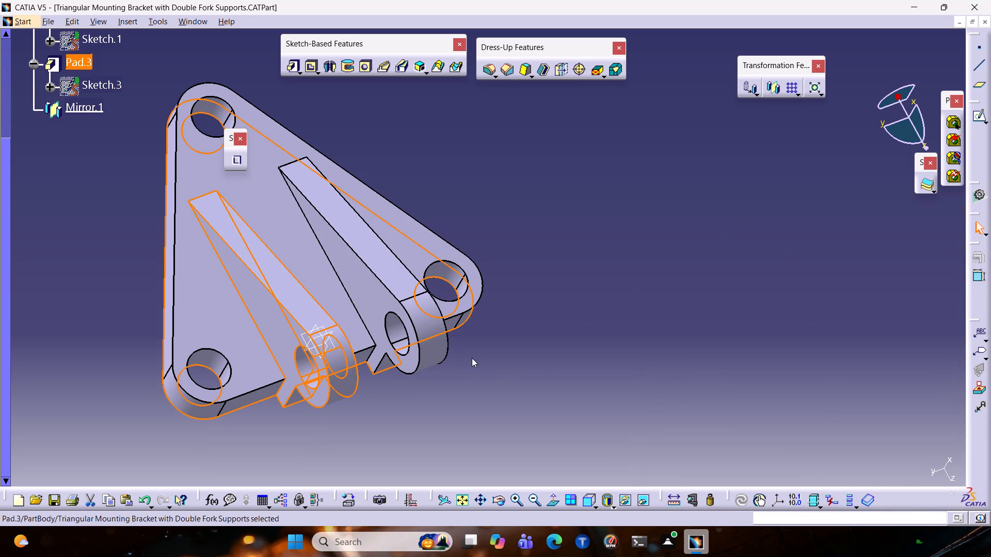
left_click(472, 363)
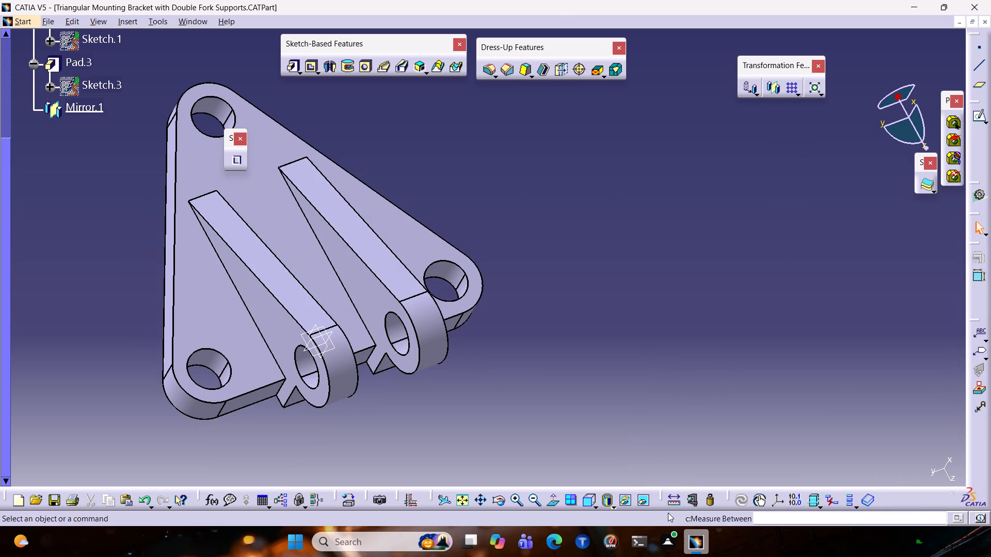
Measure the gap between the two fork lugs again, using their facing inner arc edges.
left_click(672, 499)
left_click(351, 344)
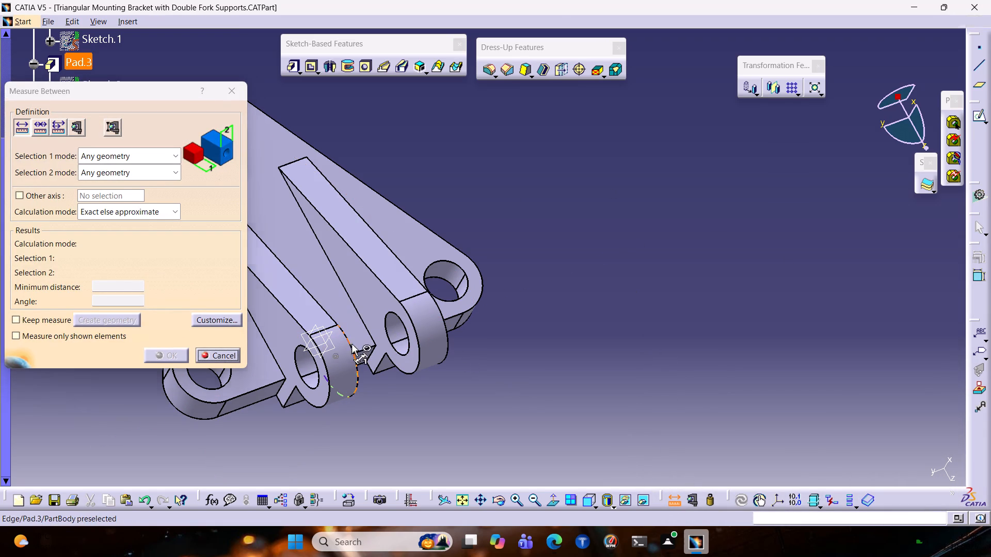
left_click(412, 329)
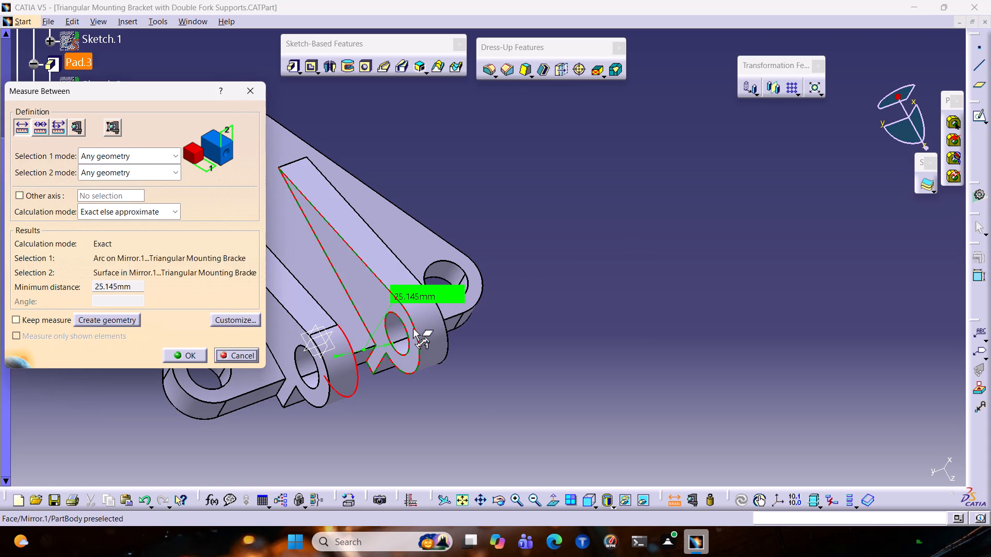
left_click(477, 411)
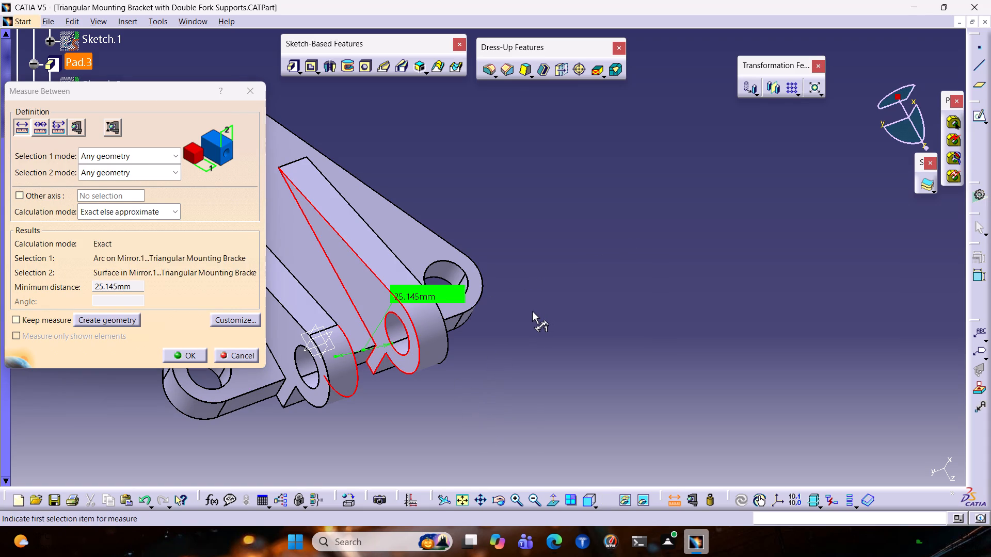
key("Escape")
left_click(672, 498)
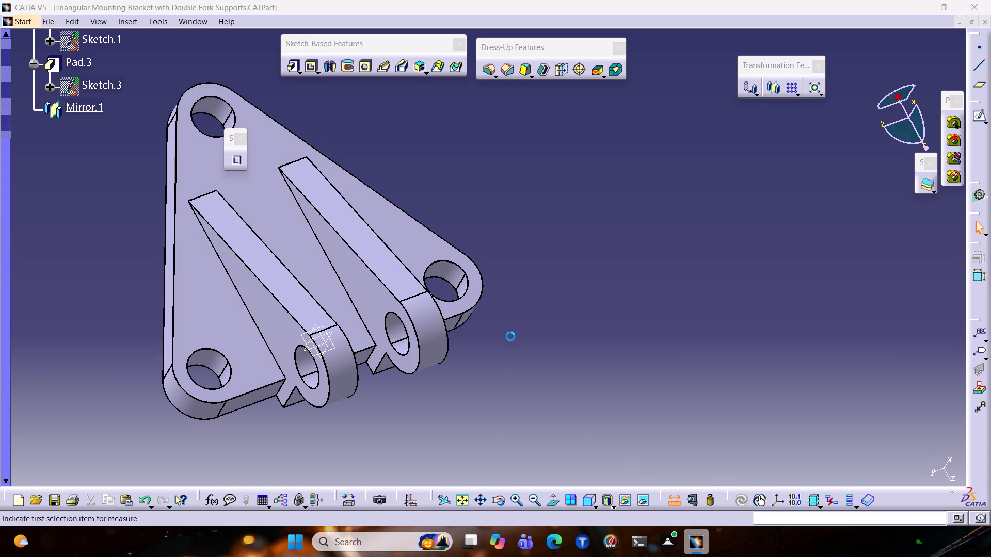
left_click(415, 325)
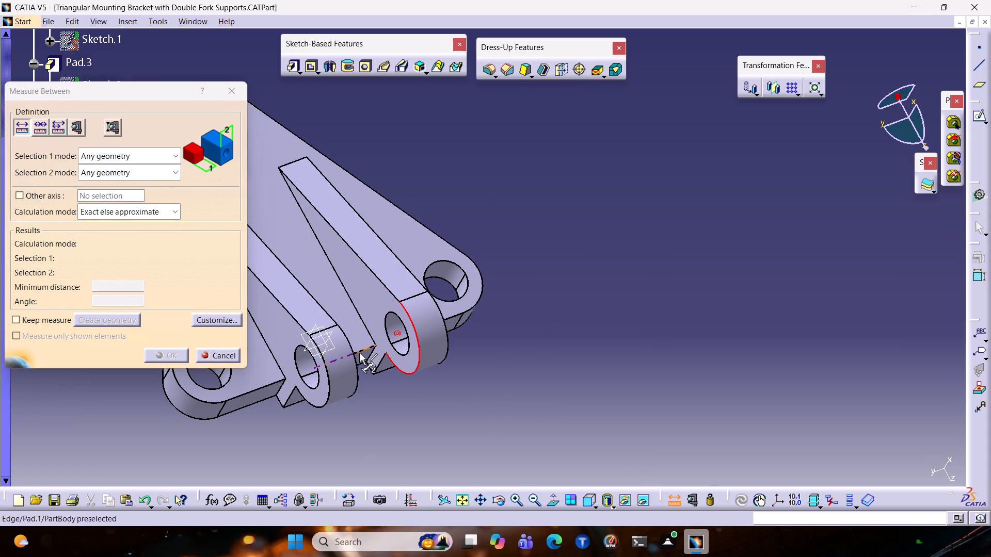
left_click(354, 359)
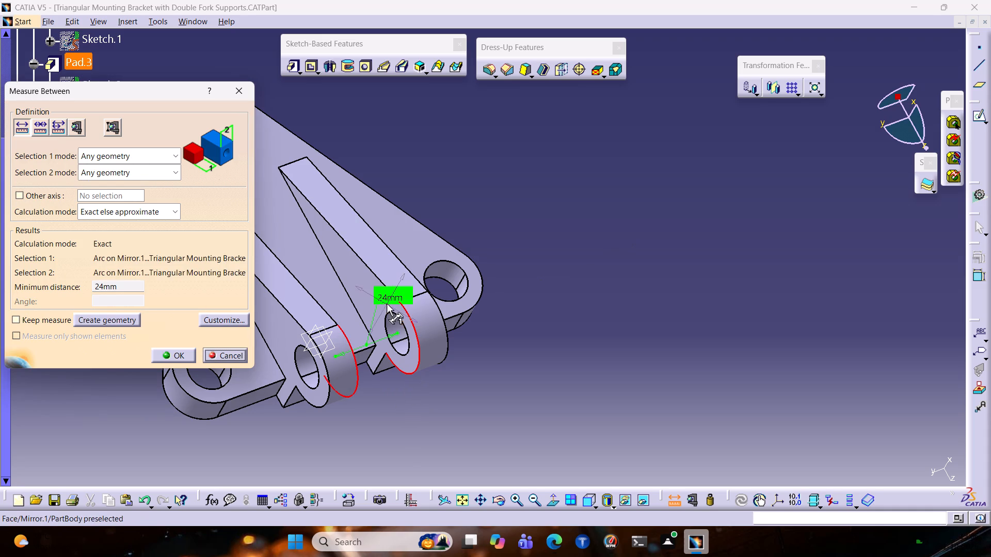
key("Escape")
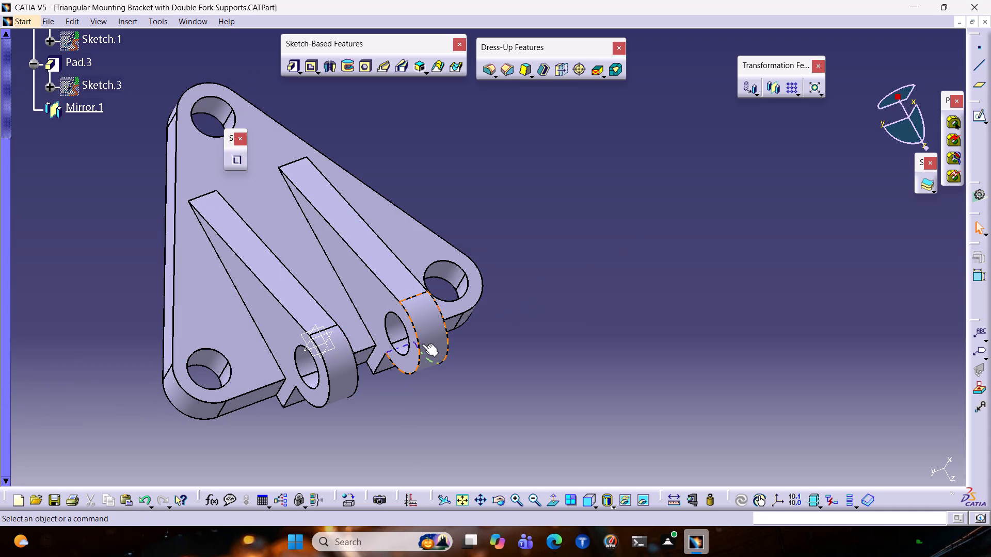
Reopen the Sketch.3 fork pad, set its second limit length to -14 mm, preview it and apply the change.
double_click(339, 371)
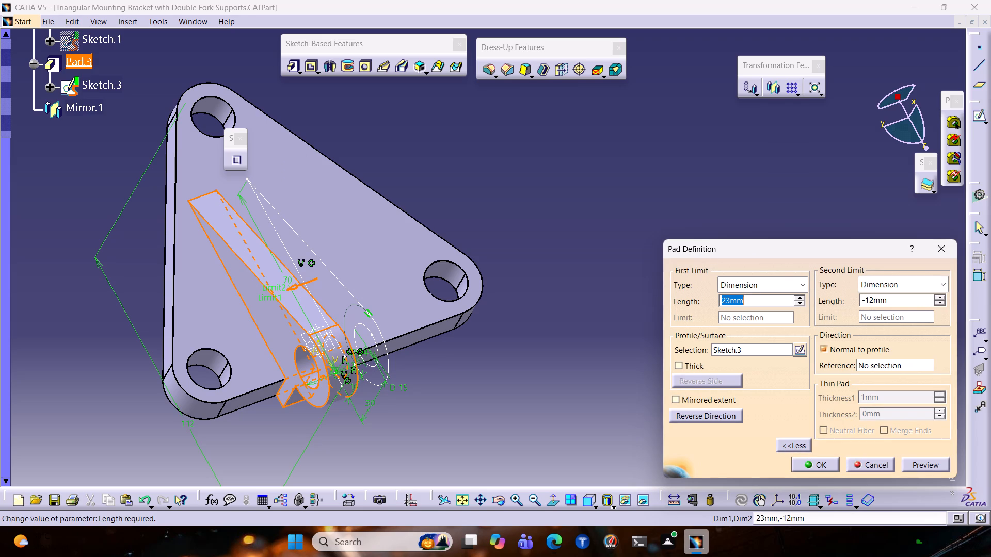
left_click(872, 302)
key("BackSpace")
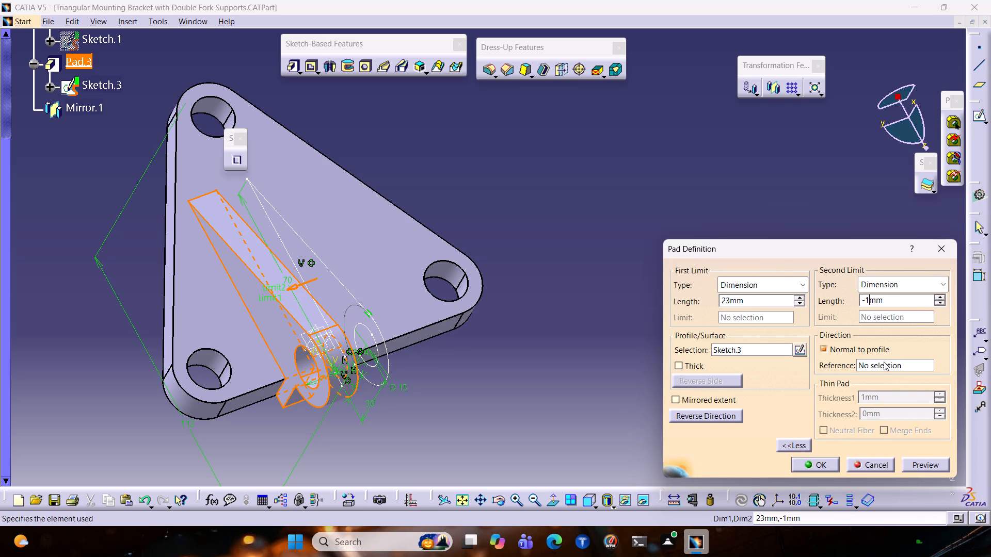
key("4")
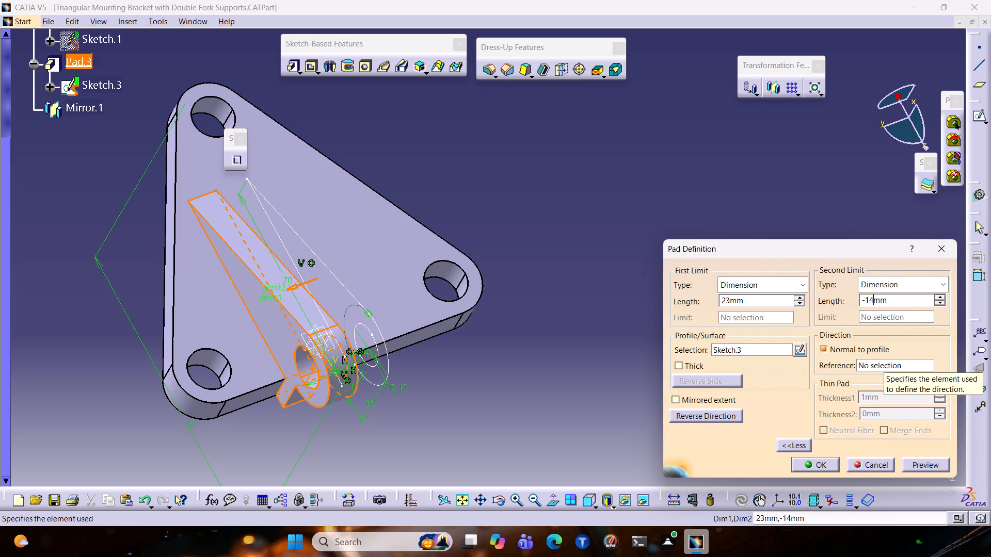
left_click(912, 467)
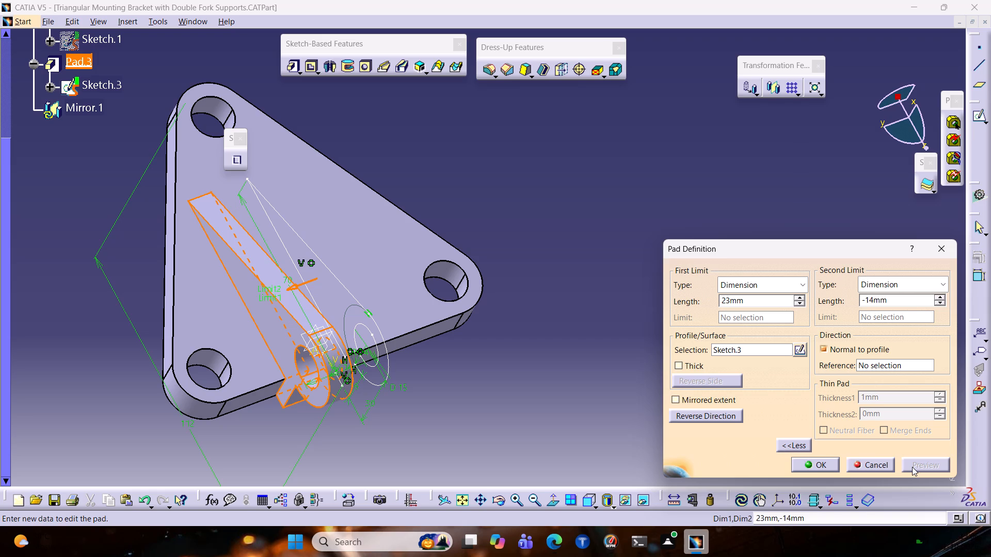
left_click(828, 465)
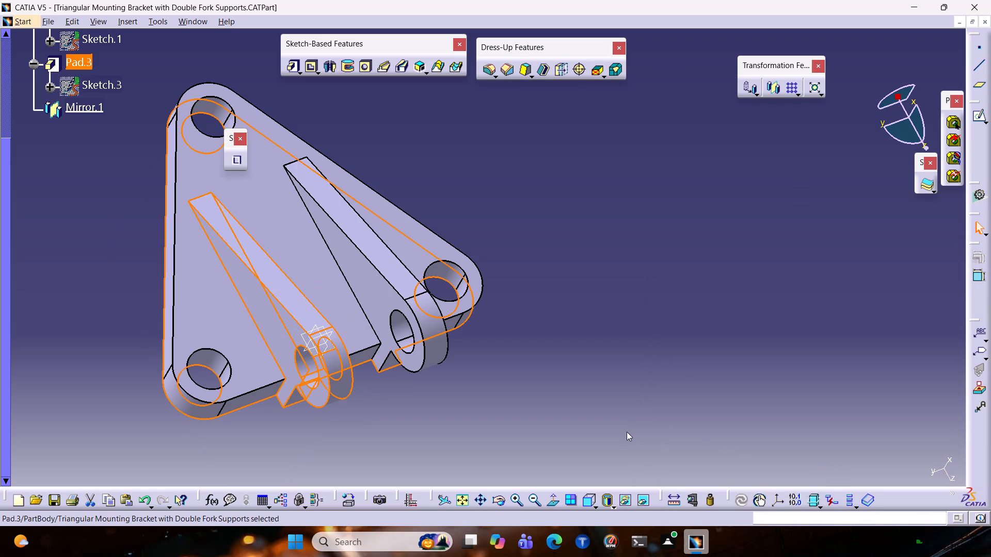
left_click(535, 412)
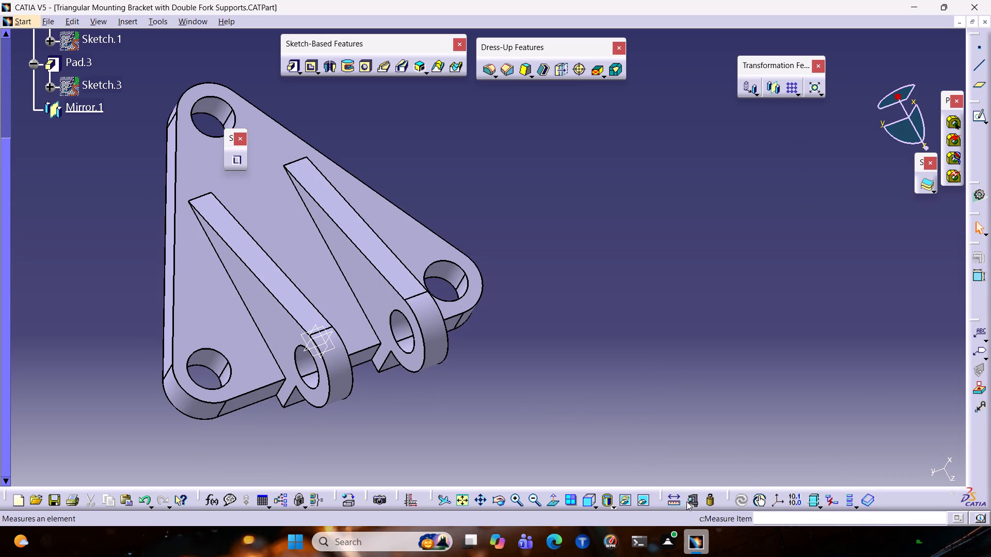
Measure the gap between the two fork lugs using their facing inner arc edges.
left_click(679, 501)
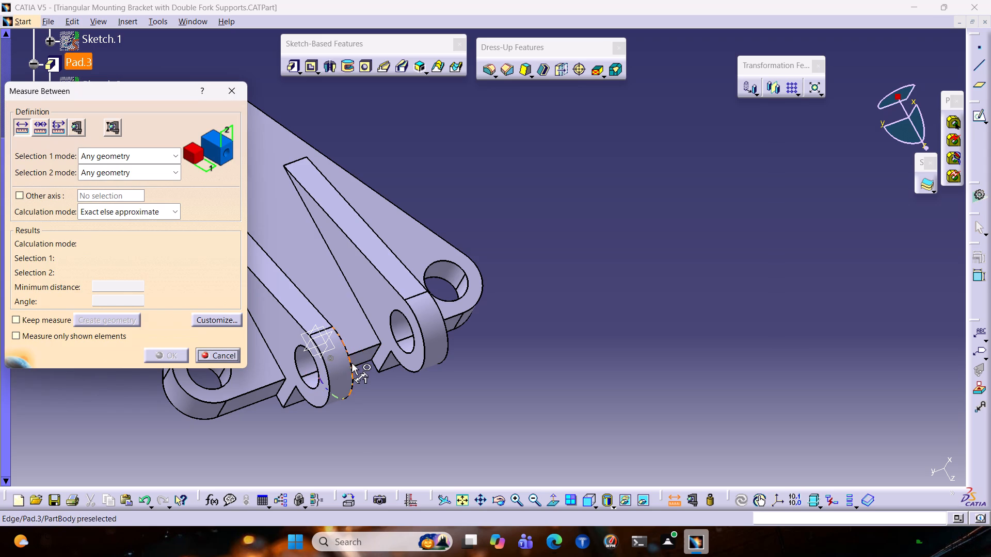
left_click(351, 363)
left_click(425, 345)
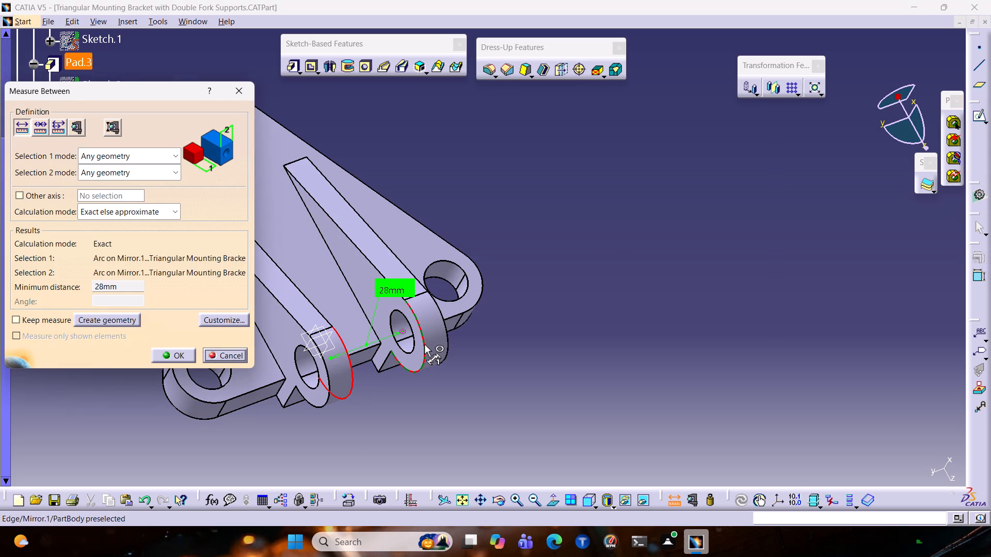
key("Escape")
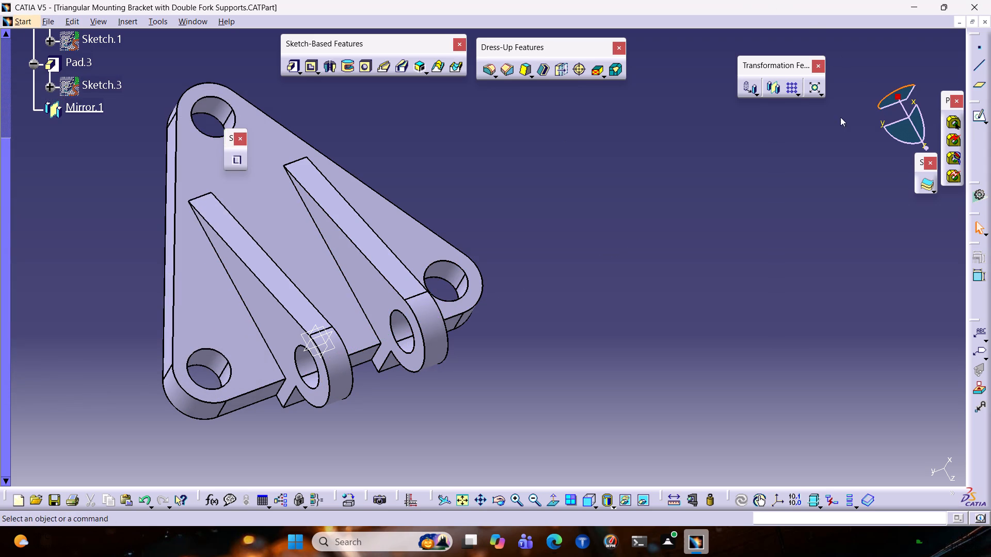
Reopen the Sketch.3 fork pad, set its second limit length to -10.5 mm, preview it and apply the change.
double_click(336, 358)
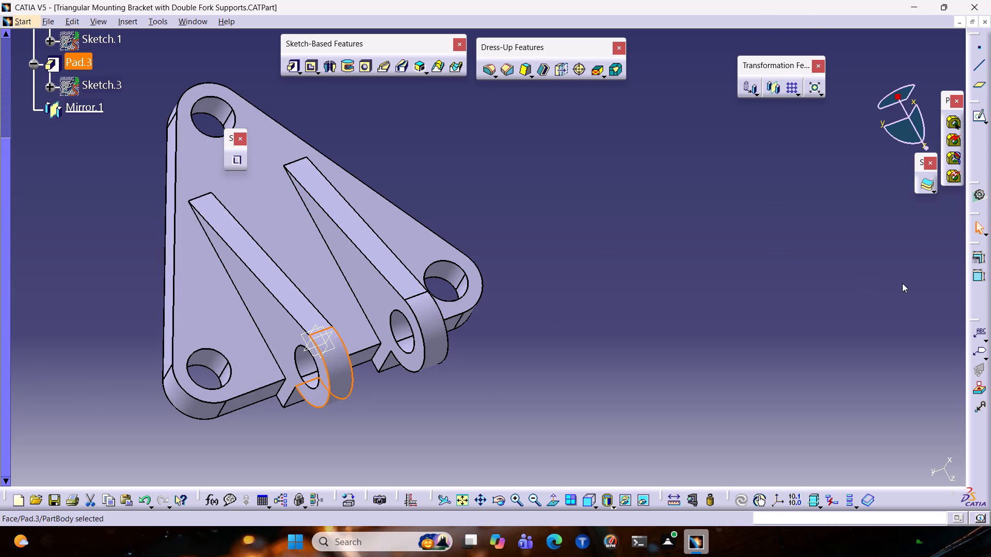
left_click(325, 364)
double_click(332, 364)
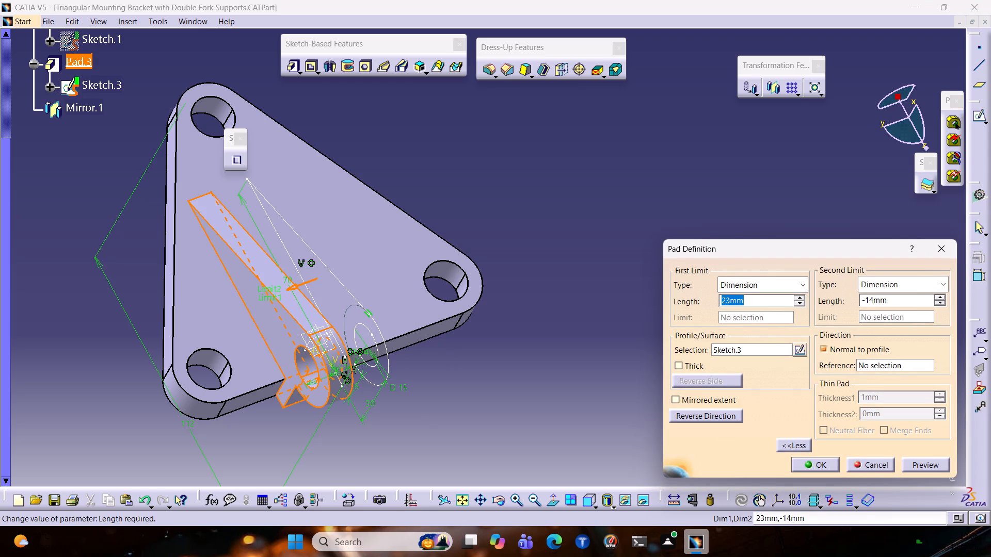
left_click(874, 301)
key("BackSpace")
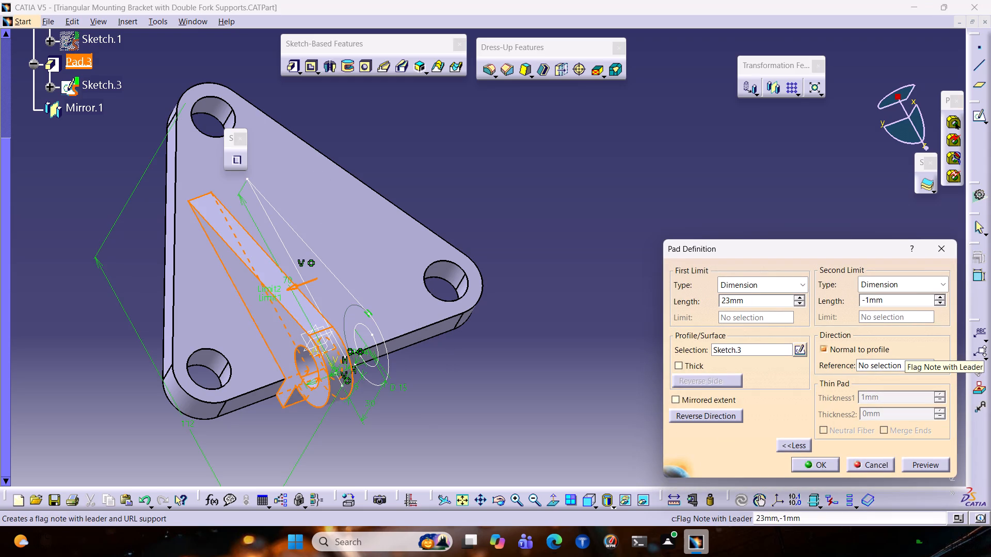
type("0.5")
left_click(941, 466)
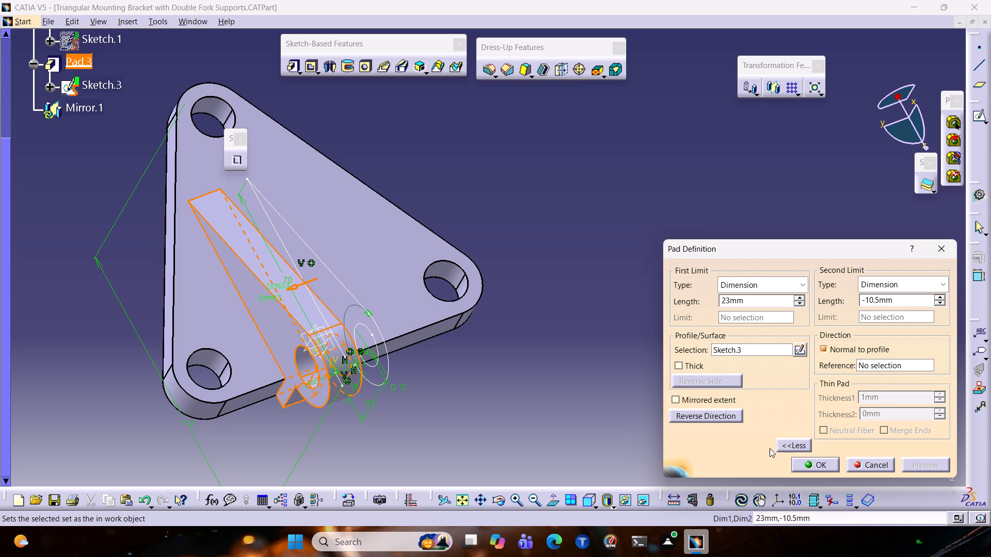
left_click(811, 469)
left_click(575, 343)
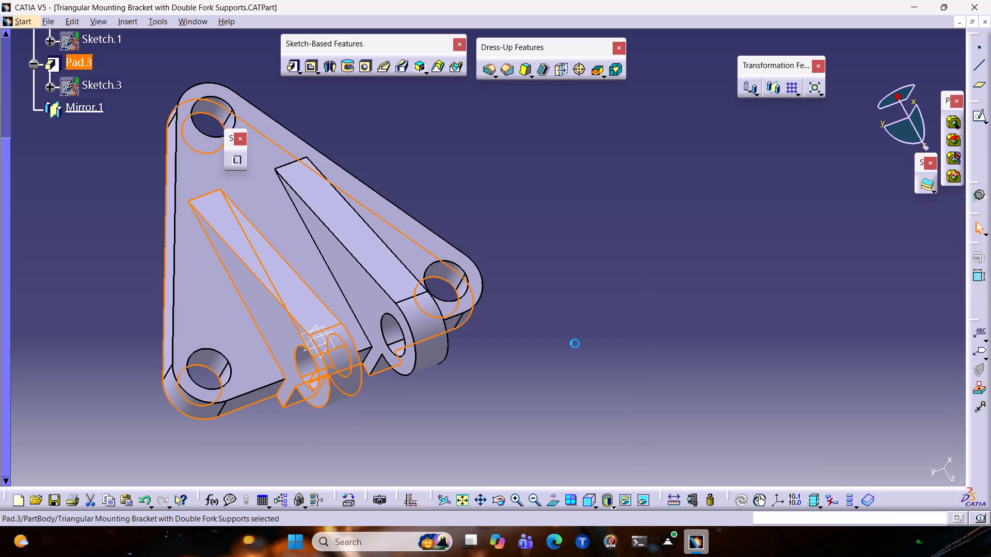
Measure the distance between the facing inner arc edges of the two fork lugs again.
left_click(680, 500)
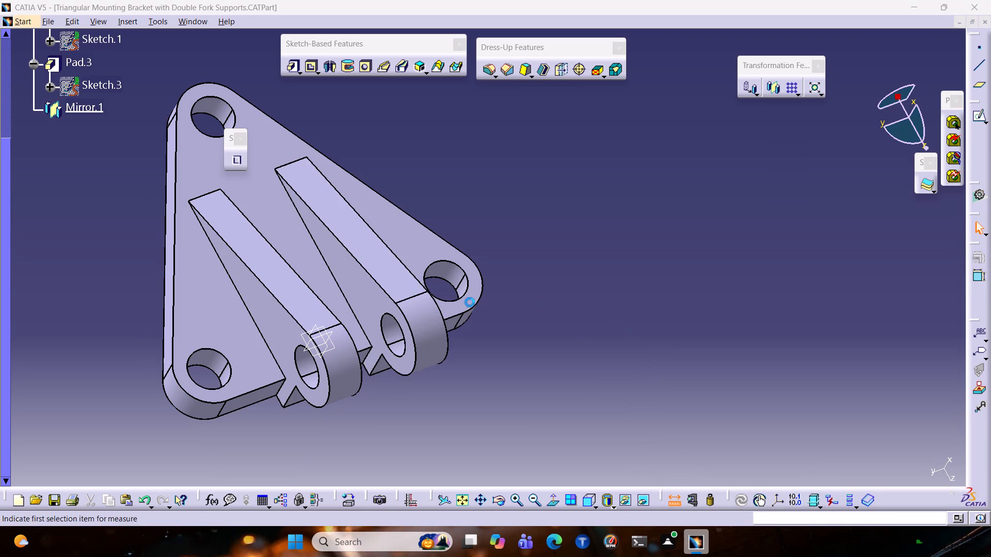
left_click(359, 353)
left_click(414, 336)
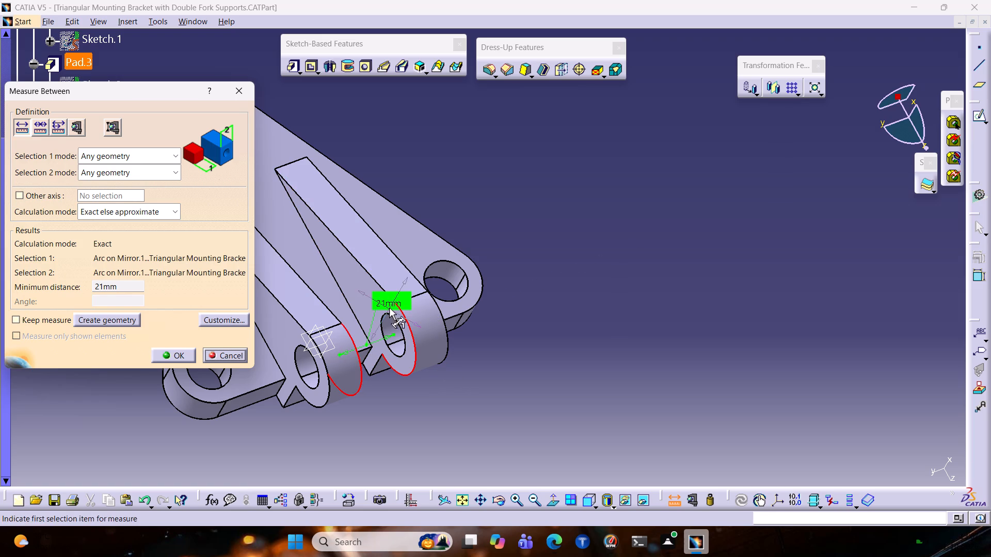
double_click(392, 304)
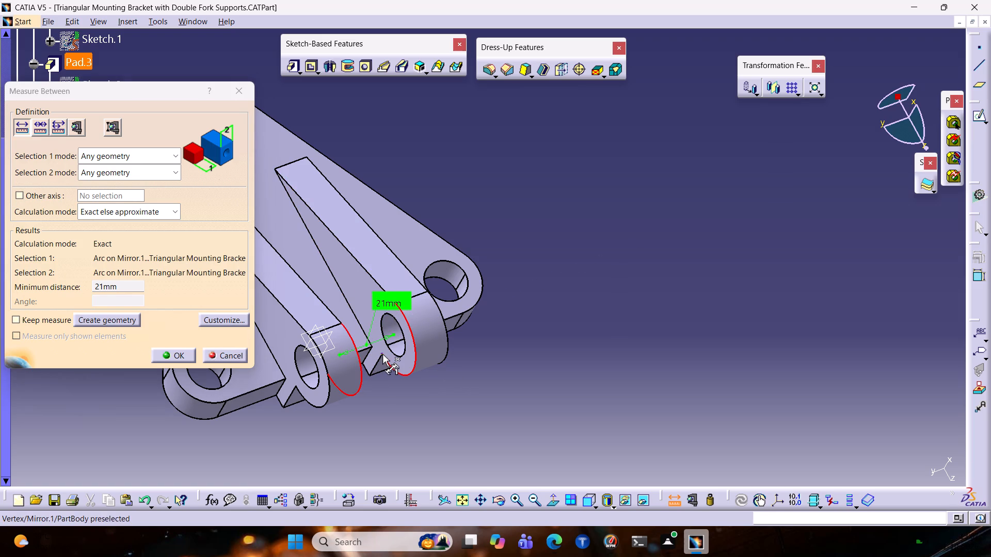
key("Escape")
key("Escape")
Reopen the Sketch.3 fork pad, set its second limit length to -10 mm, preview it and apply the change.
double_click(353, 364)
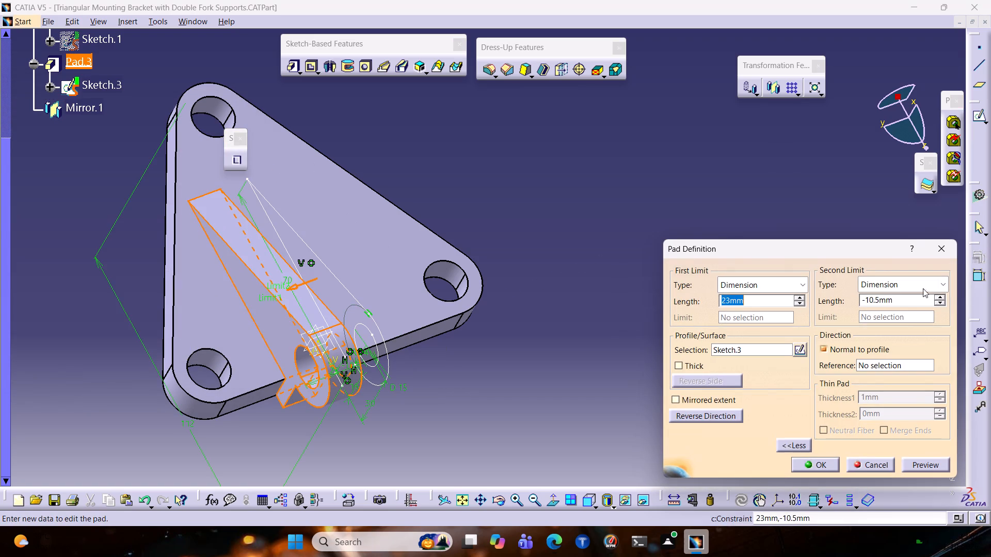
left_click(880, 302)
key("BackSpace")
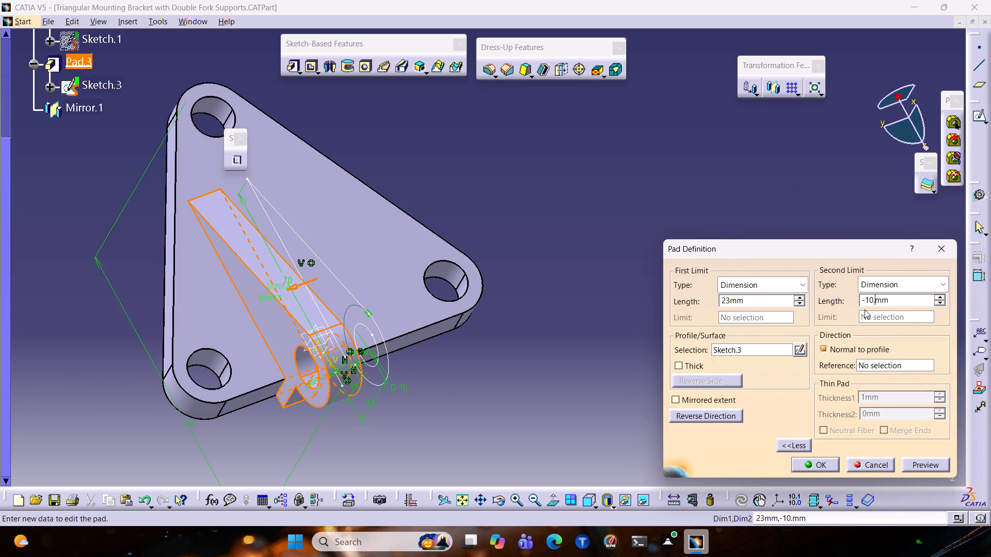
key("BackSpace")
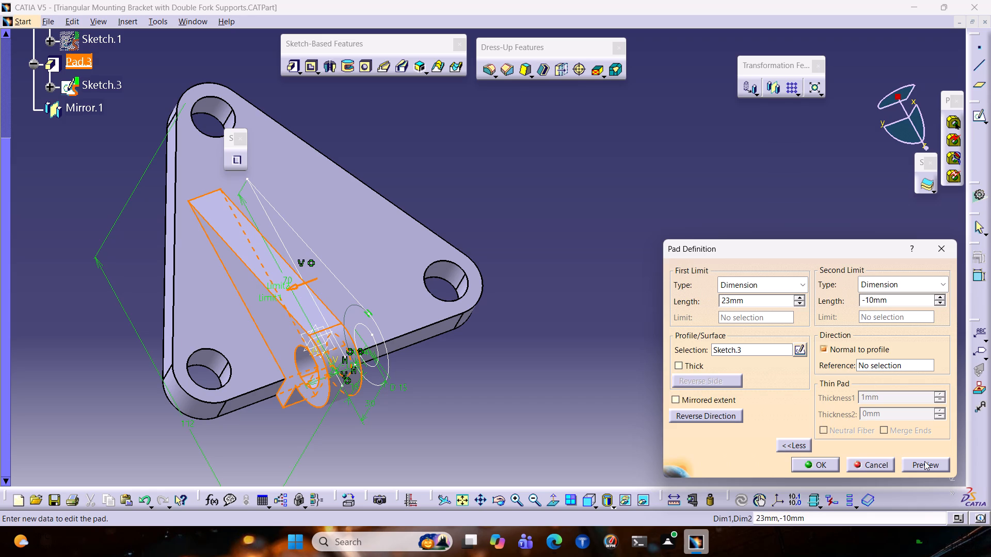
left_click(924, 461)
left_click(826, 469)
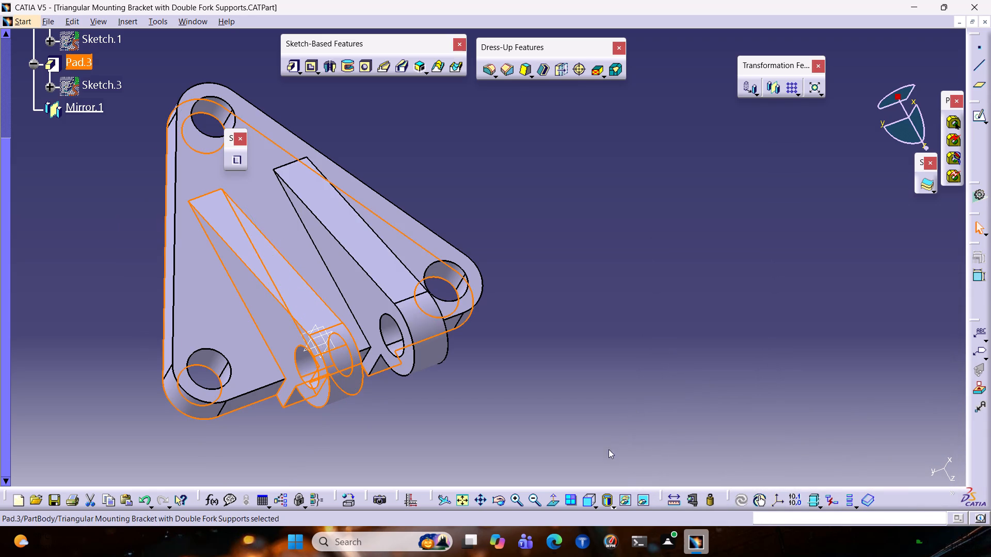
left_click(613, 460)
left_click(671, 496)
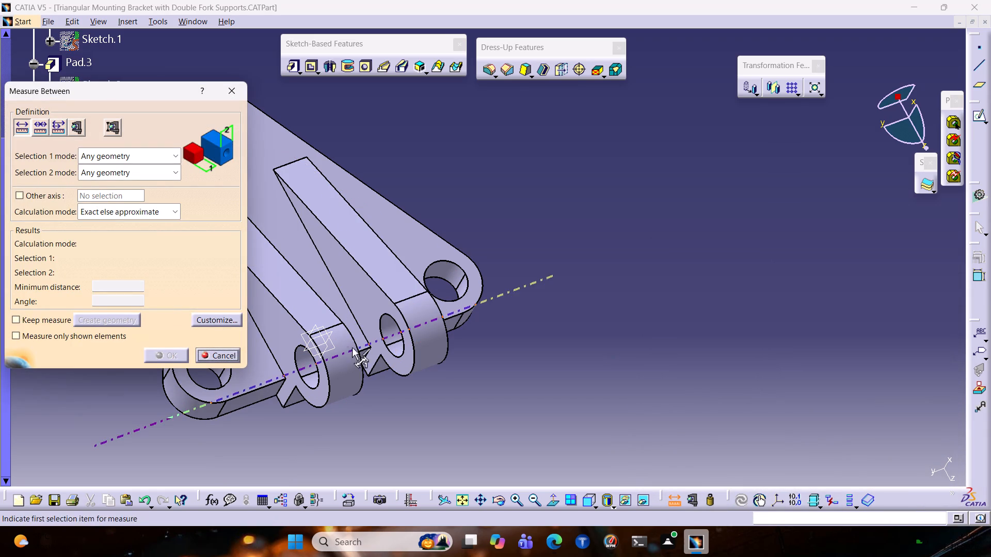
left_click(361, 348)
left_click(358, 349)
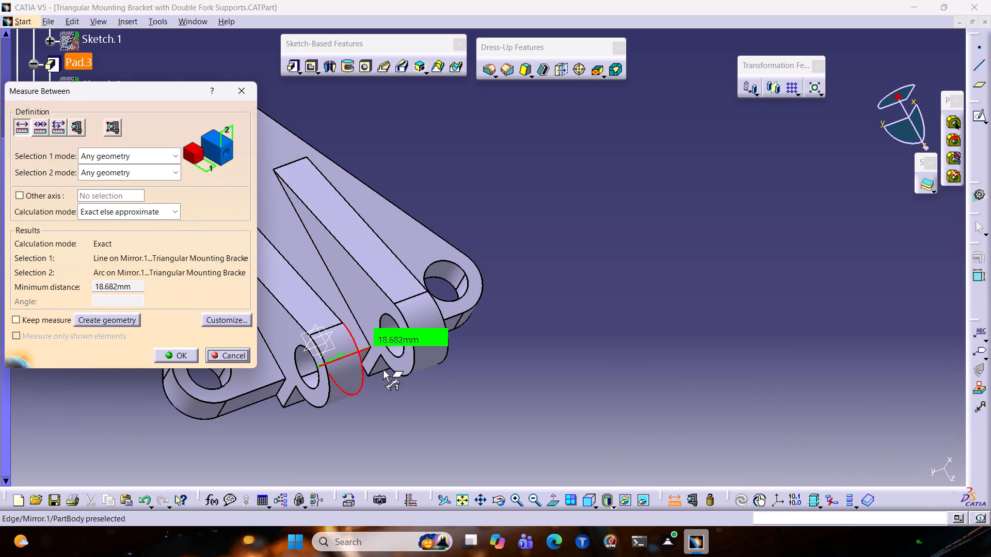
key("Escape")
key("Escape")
Measure the gap between the two fork lugs, picking the facing inner arc edge of each lug.
left_click(674, 499)
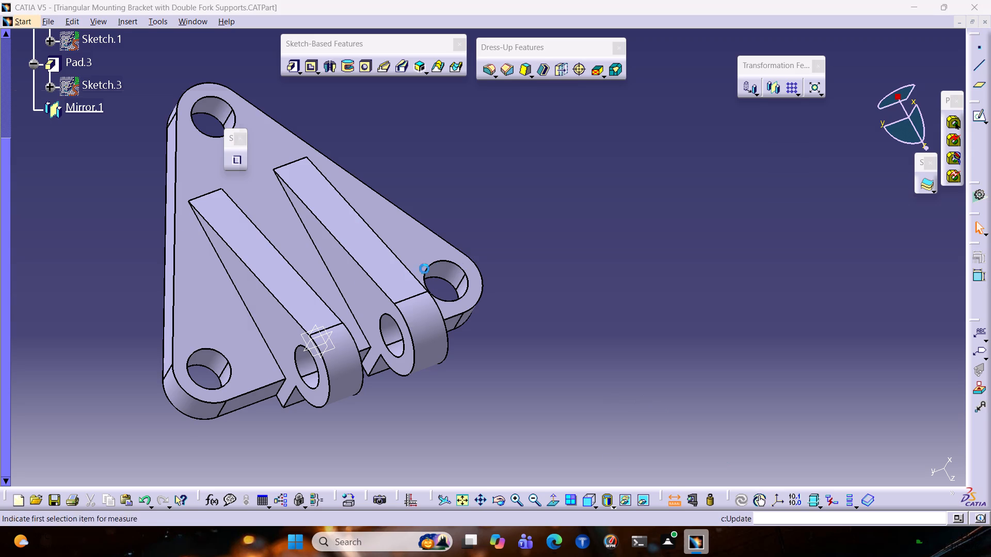
left_click(359, 357)
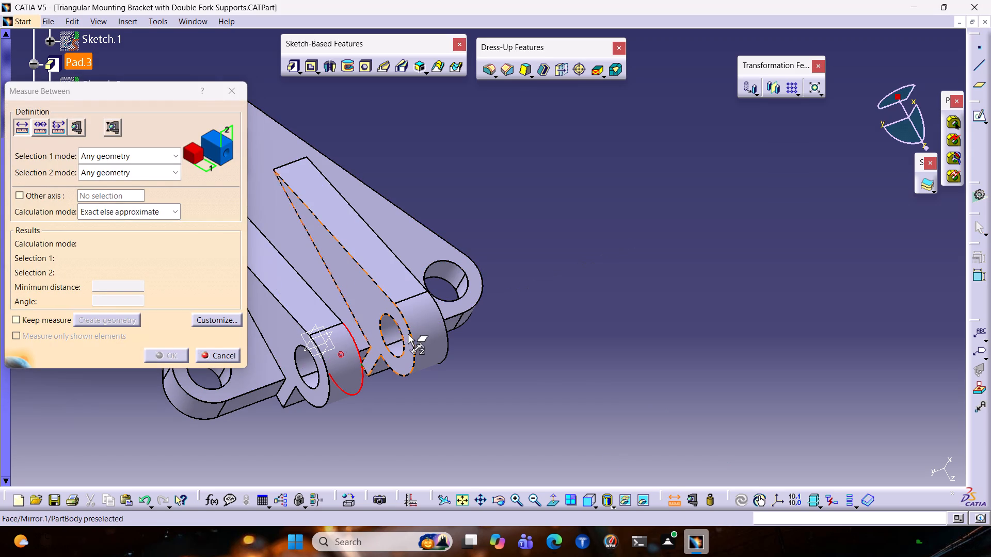
left_click(411, 332)
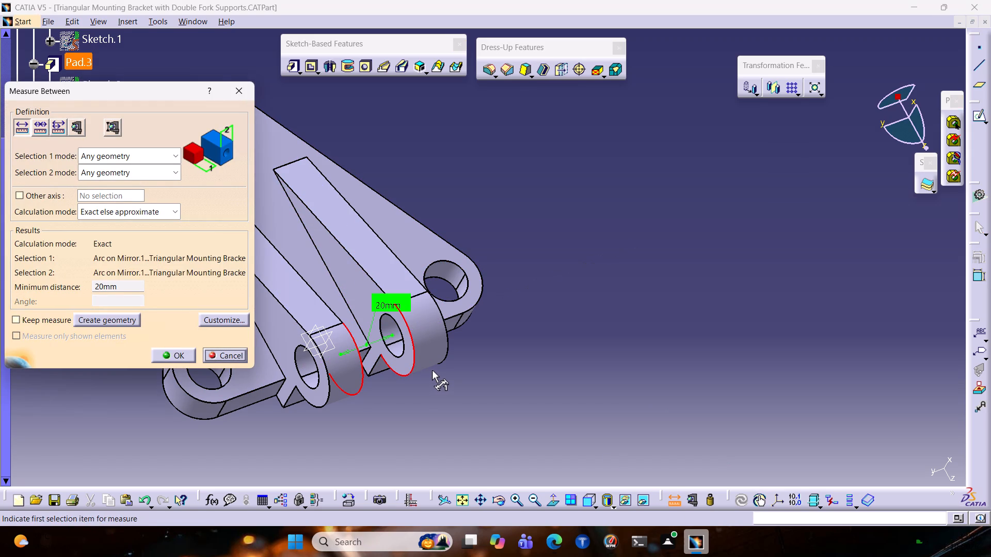
key("Escape")
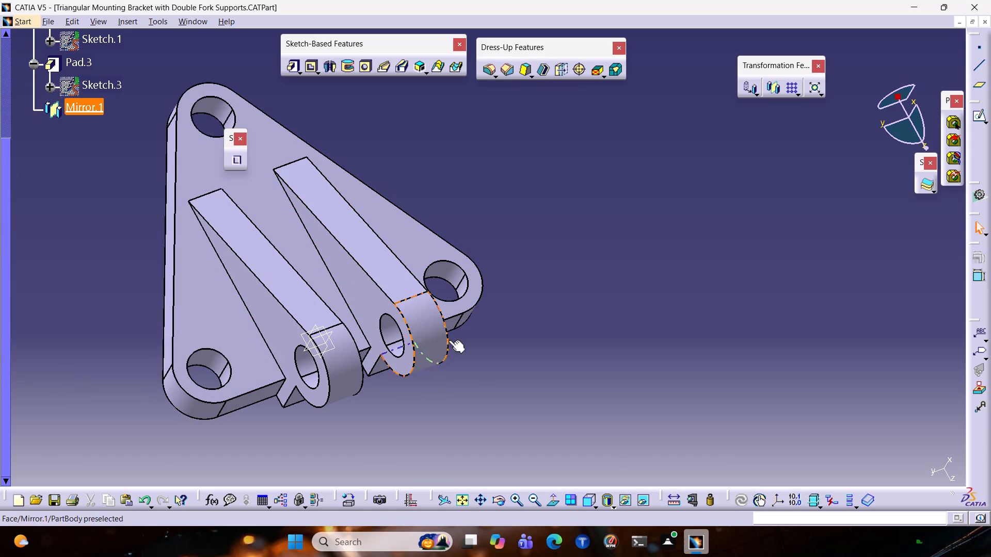
Reopen the Sketch.3 fork pad, set its second limit length to -11 mm, preview it and apply the change.
double_click(355, 361)
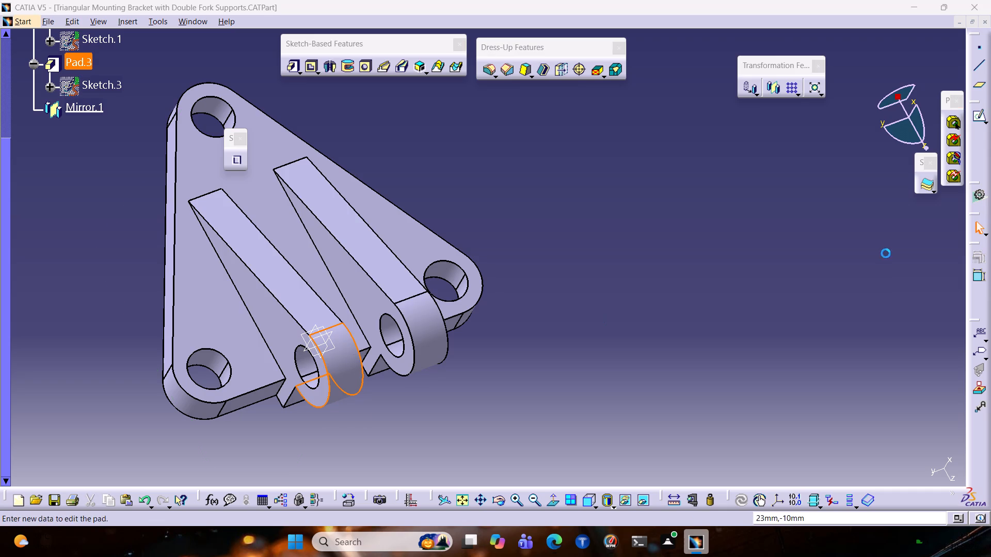
left_click(874, 299)
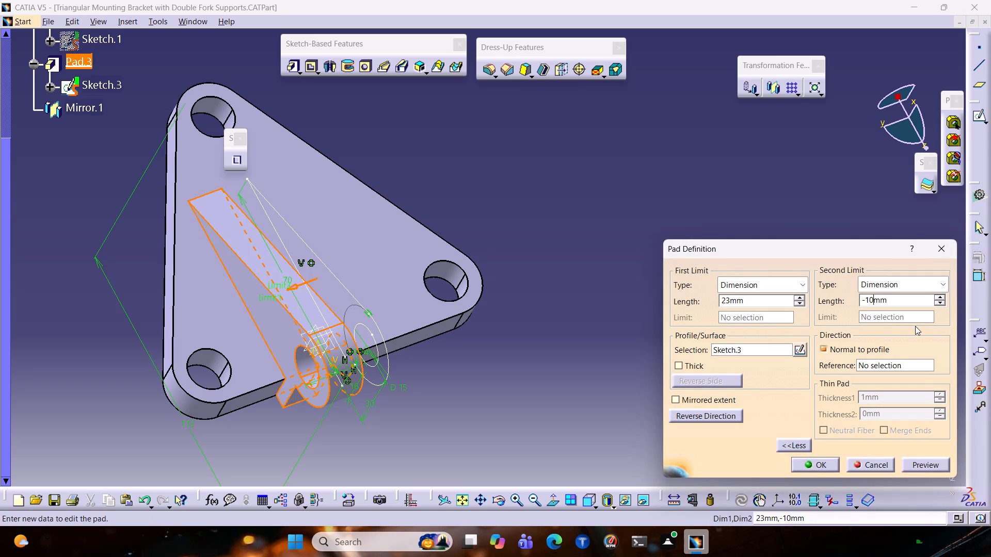
key("BackSpace")
key("1")
left_click(931, 465)
left_click(823, 460)
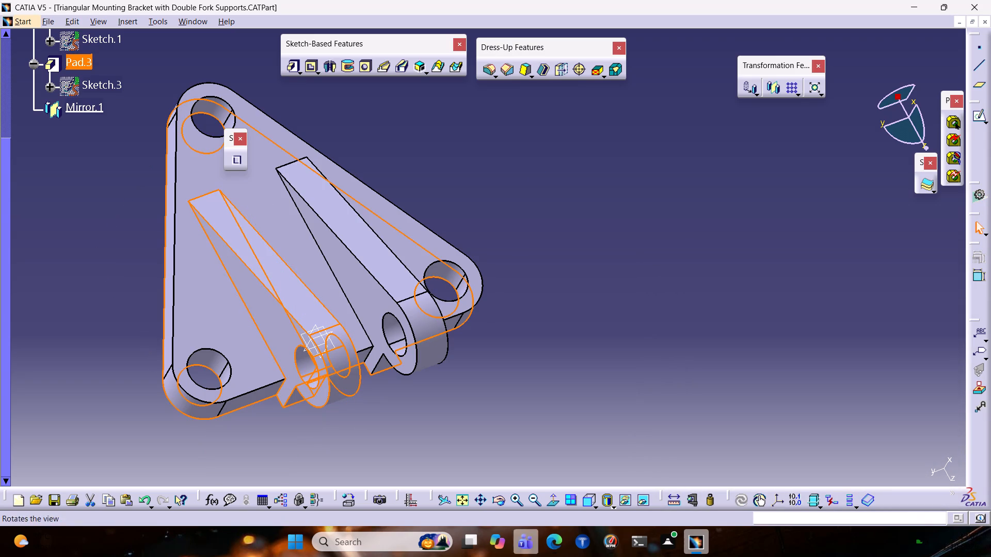
Measure the gap between the facing inner arc edges of the two fork lugs once more.
left_click(678, 500)
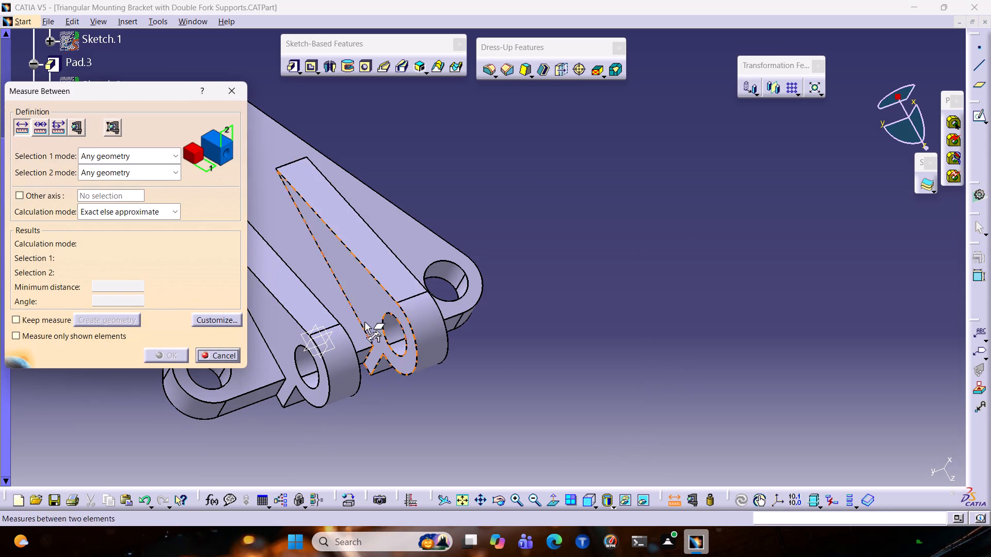
left_click(360, 360)
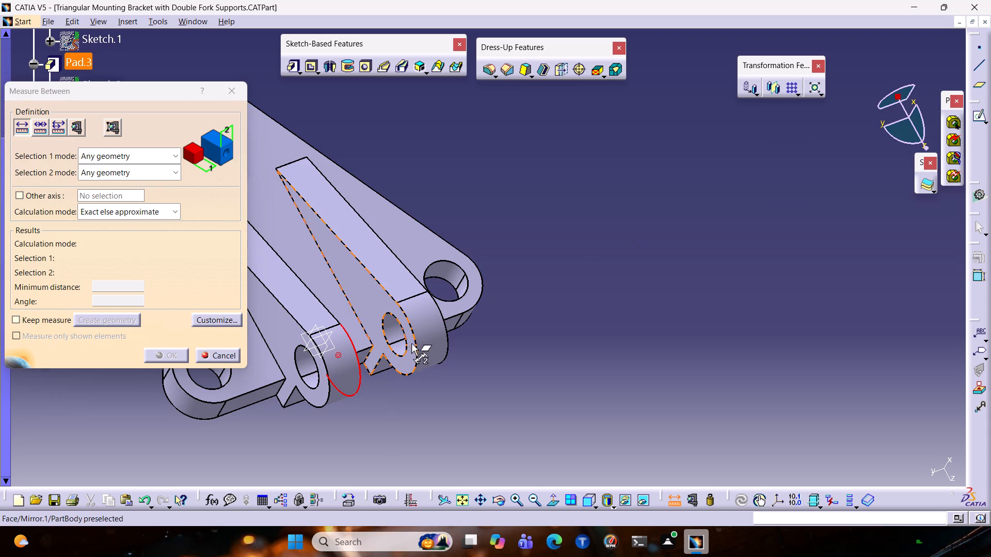
left_click(417, 337)
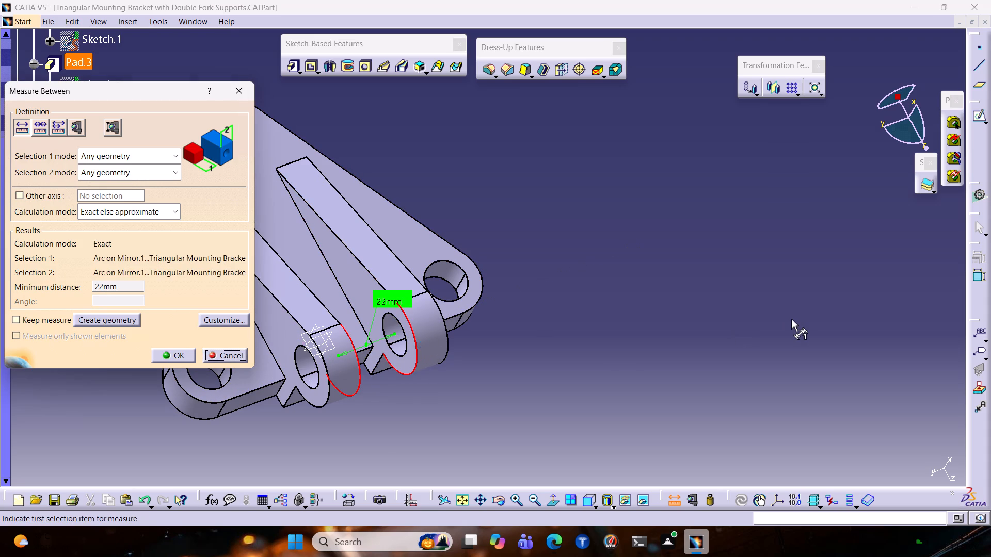
key("Escape")
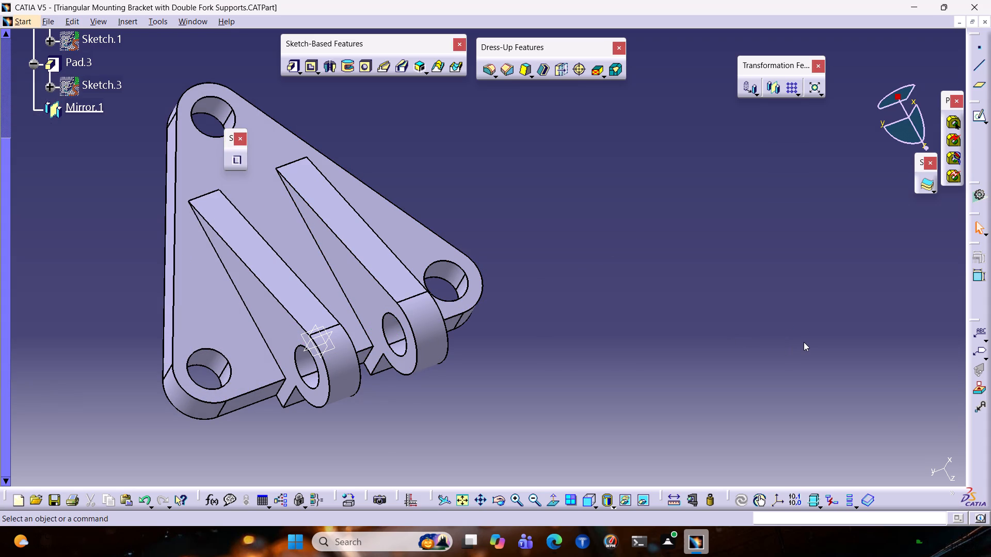
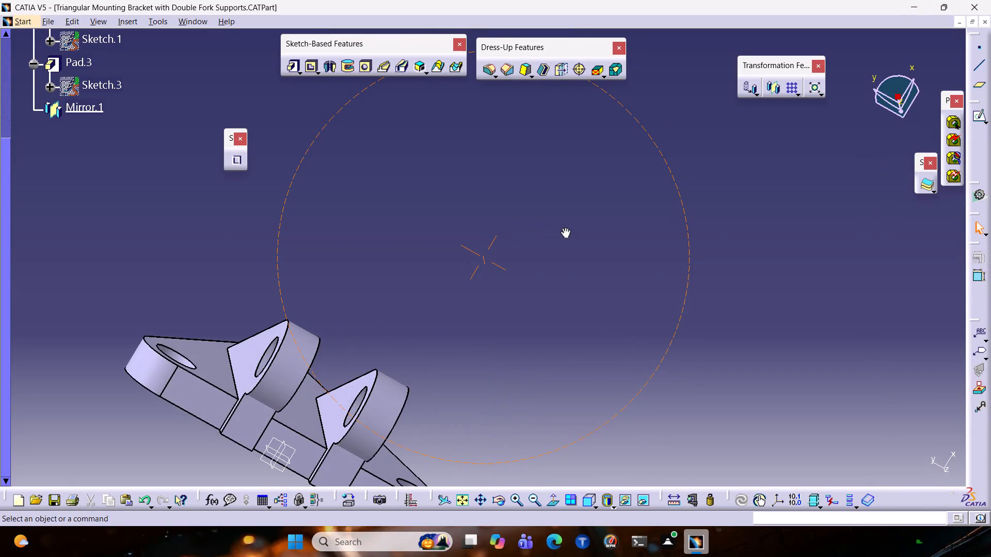
Examine the bracket from all sides, checking both fork lugs, their holes and the triangular base plate.
middle_click_drag(539, 267, 534, 268)
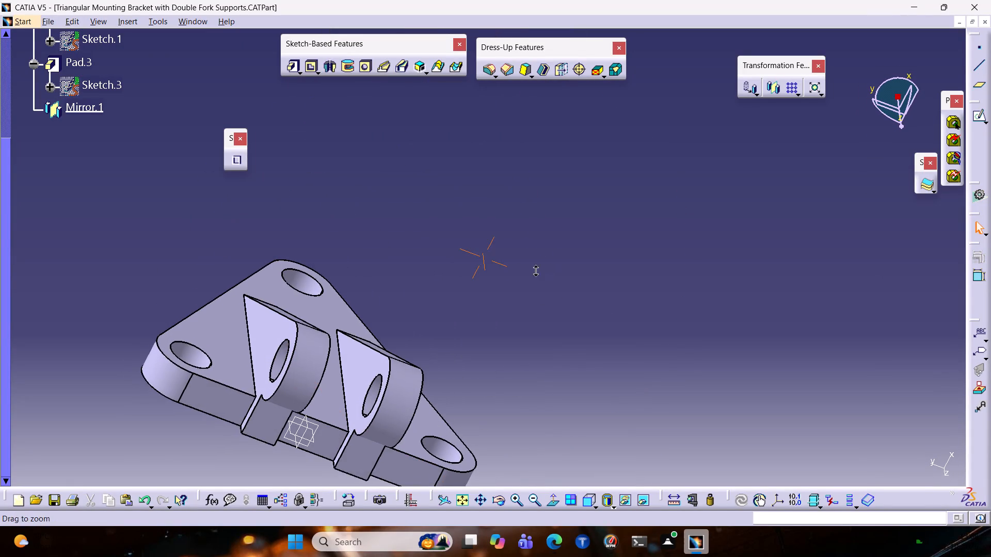
middle_click_drag(534, 268, 489, 271)
middle_click_drag(500, 365, 419, 267)
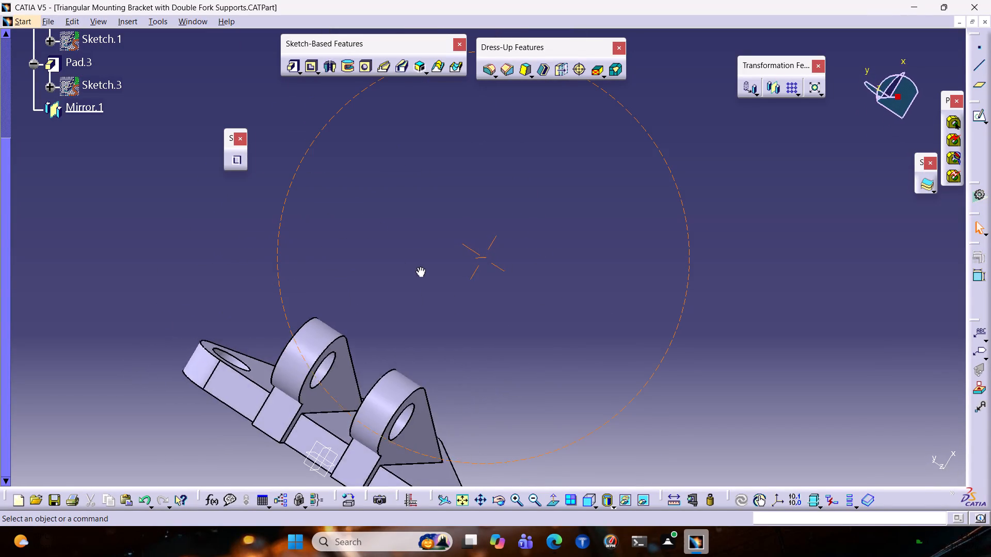
middle_click_drag(419, 267, 530, 267)
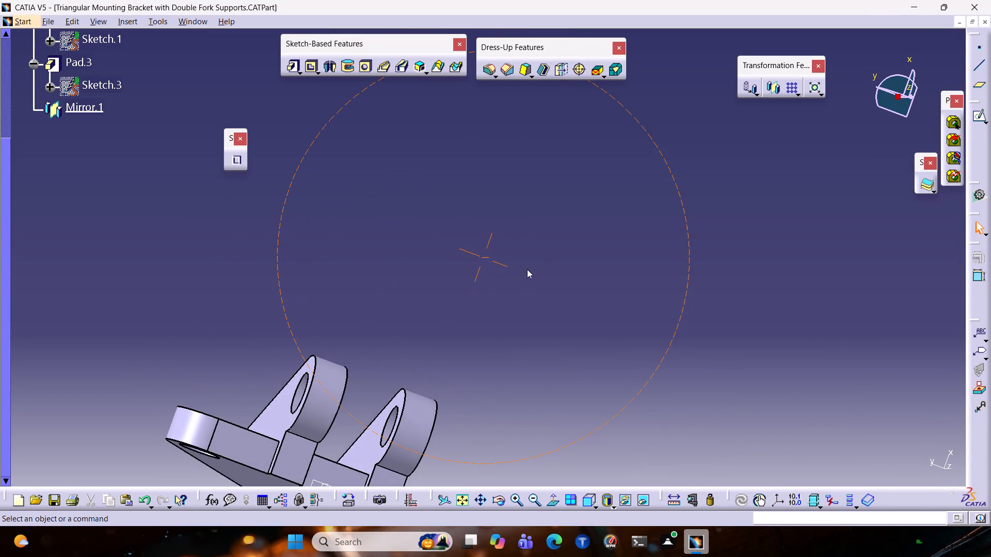
middle_click_drag(477, 382, 510, 245)
middle_click_drag(541, 260, 401, 283, "ctrl")
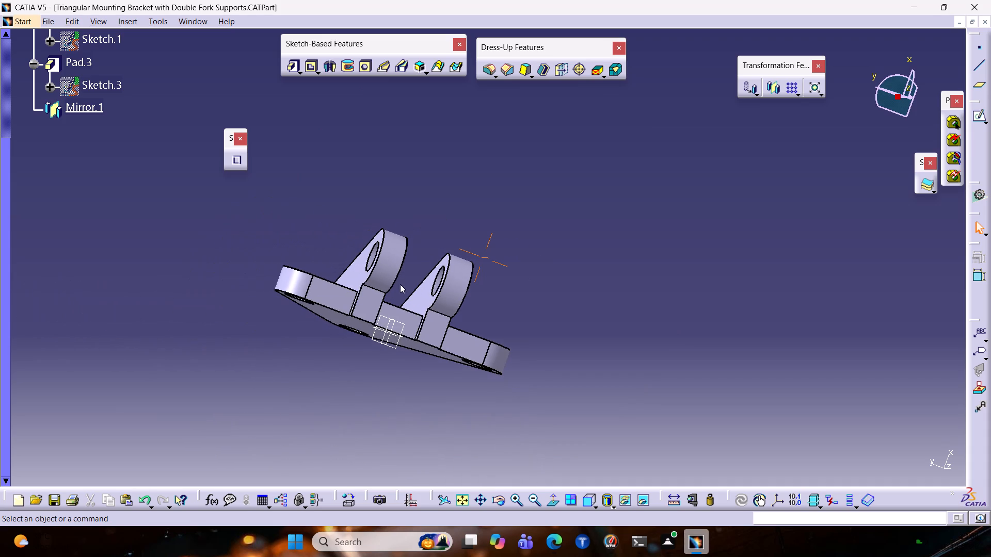
left_click(466, 324, "ctrl")
key("ctrl+s")
middle_click_drag(625, 256, 590, 296)
middle_click_drag(491, 213, 491, 212)
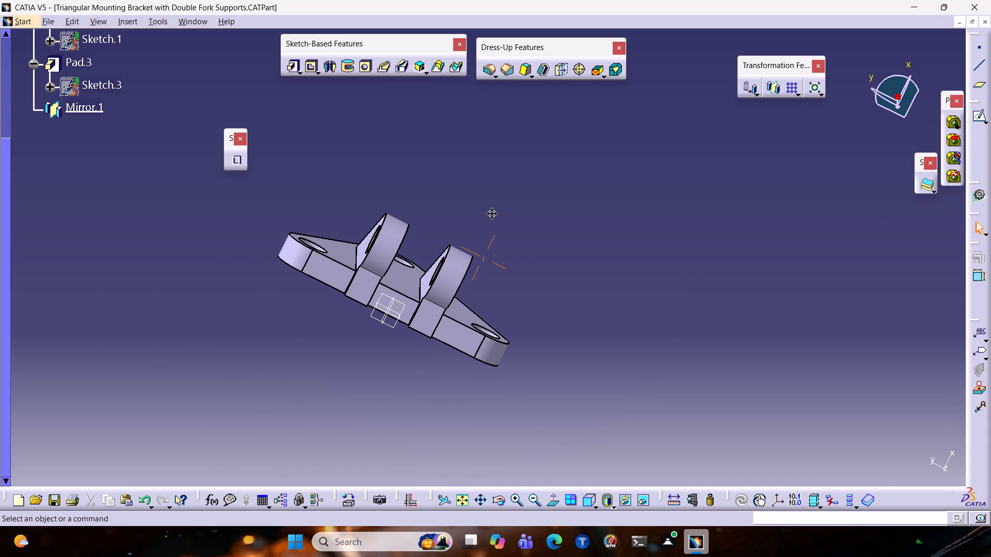
middle_click_drag(491, 212, 279, 278)
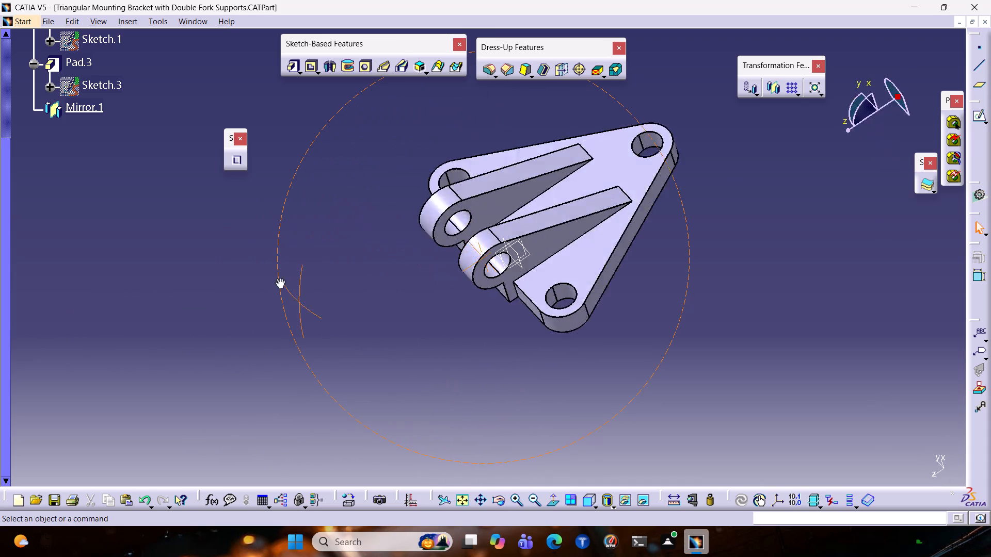
middle_click_drag(279, 278, 361, 136)
middle_click_drag(718, 327, 482, 409)
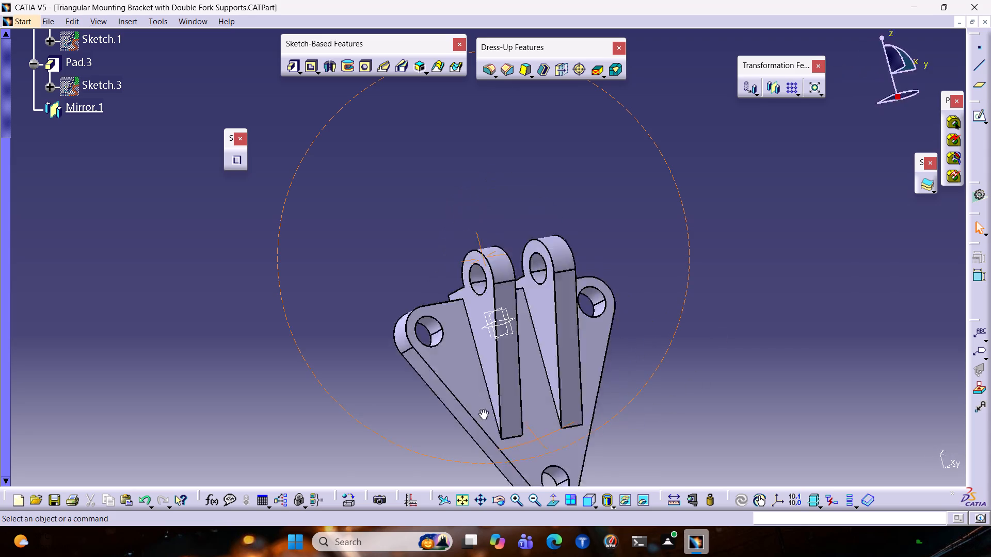
middle_click_drag(482, 409, 311, 313)
middle_click_drag(624, 419, 657, 323)
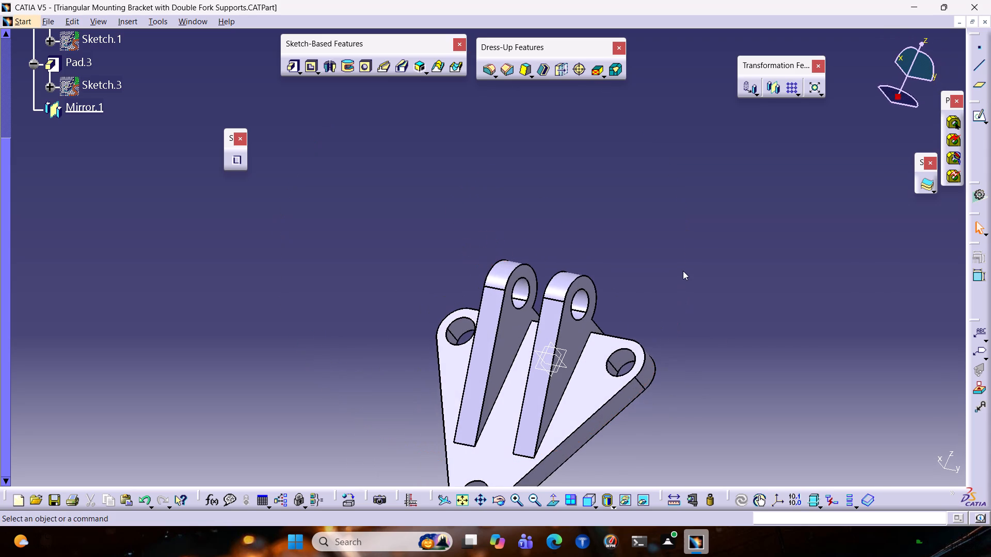
middle_click_drag(695, 390, 728, 311, "ctrl")
middle_click(728, 311, "ctrl")
middle_click_drag(750, 249, 708, 322)
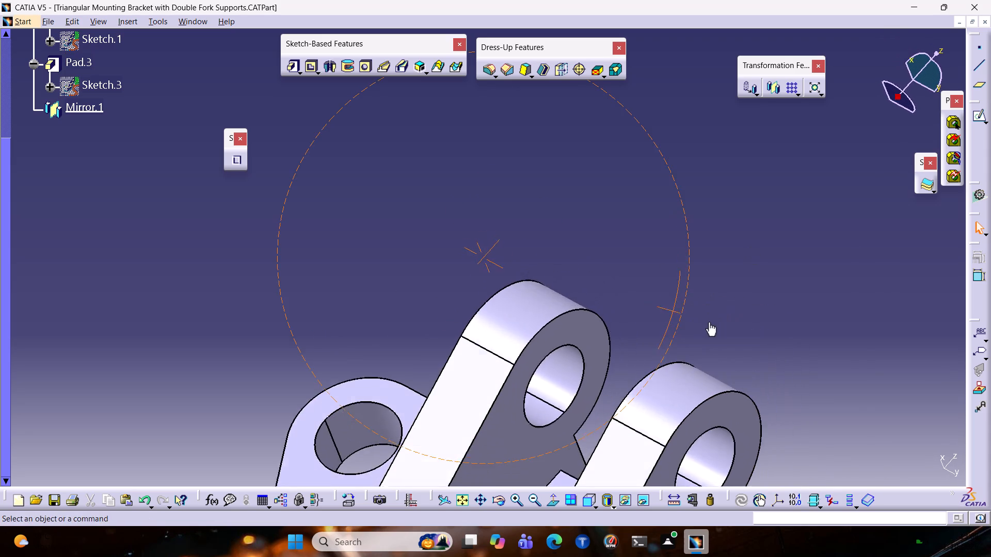
middle_click_drag(708, 322, 708, 322)
middle_click_drag(716, 274, 599, 435, "ctrl")
middle_click_drag(547, 379, 606, 313, "ctrl")
Save the part in the Documents folder as a CATPart named Triangular Mounting Bracket with Double Fork Supports.
key("ctrl+s")
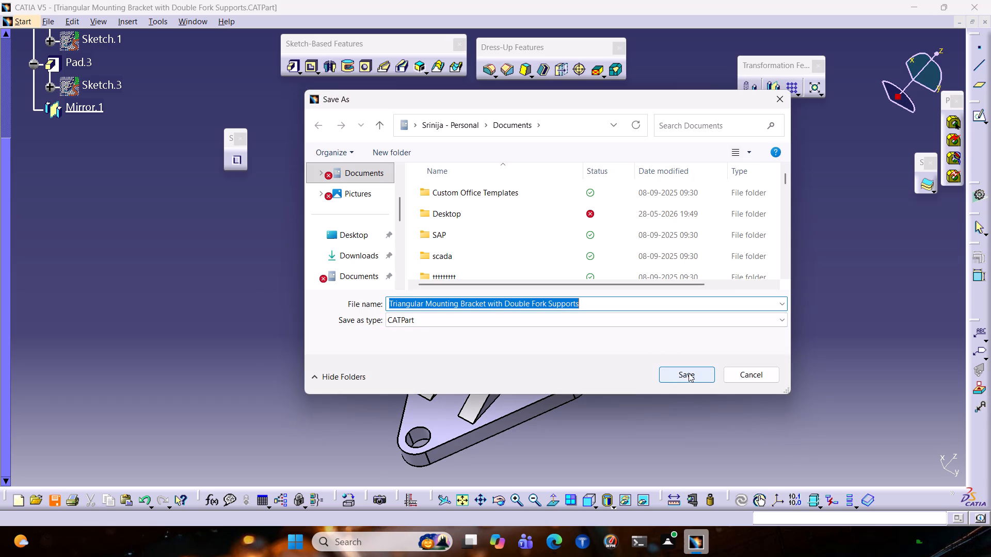
left_click(689, 372)
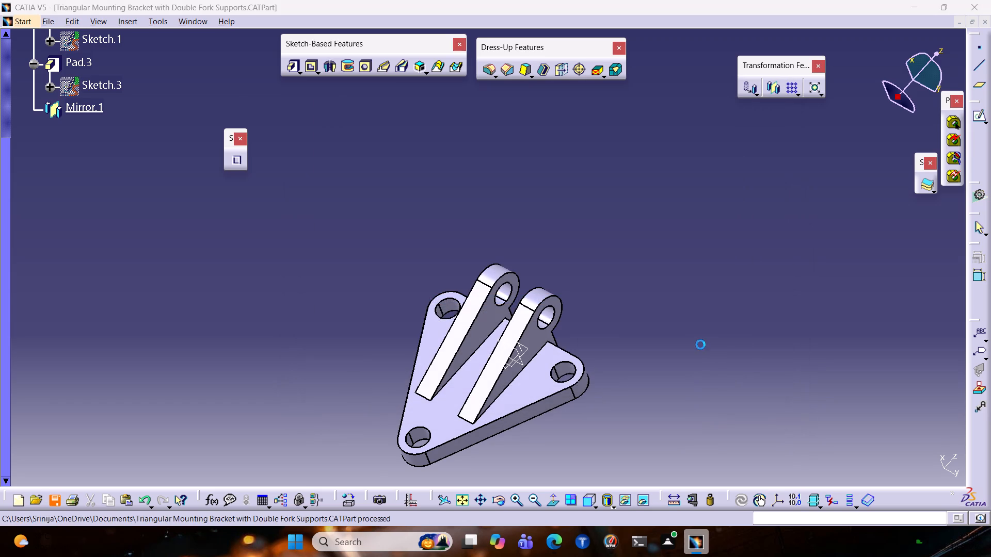
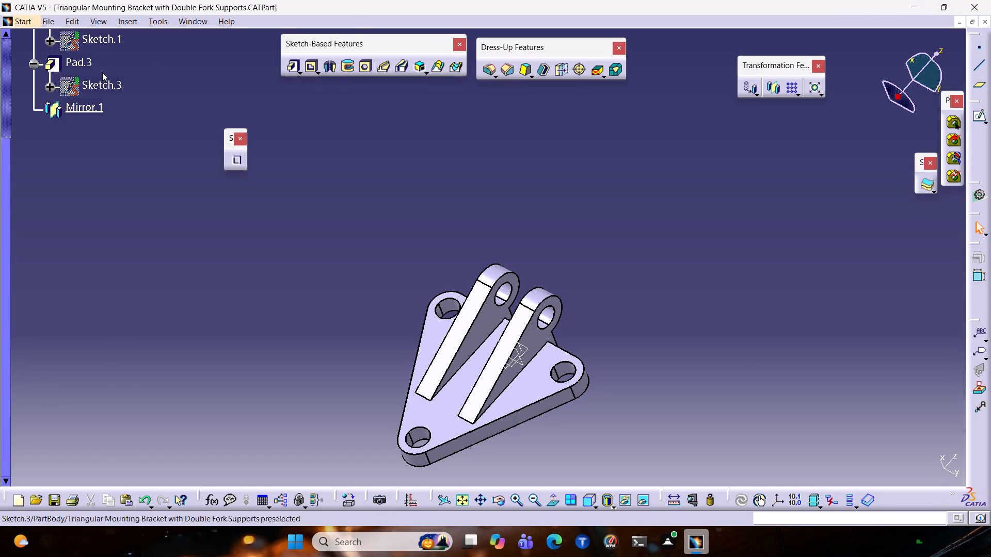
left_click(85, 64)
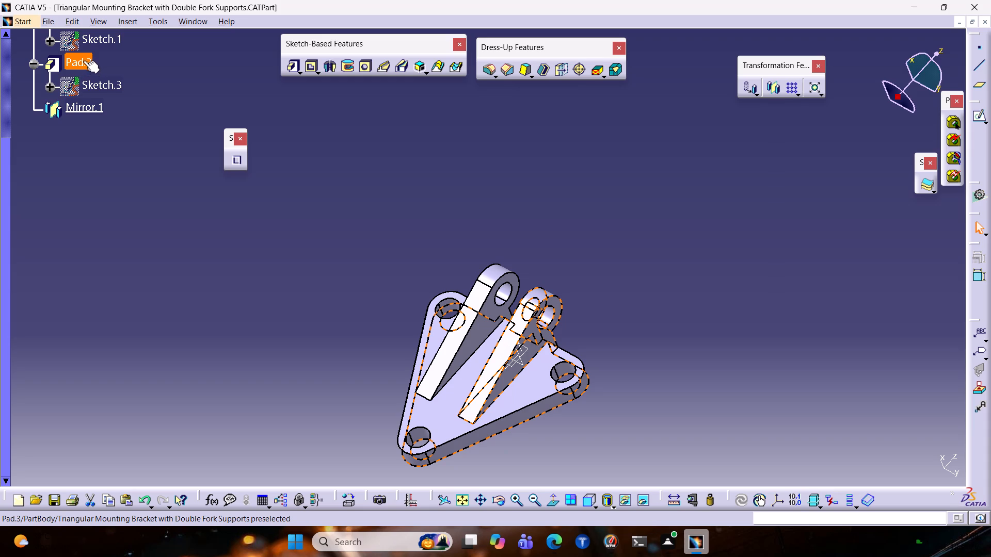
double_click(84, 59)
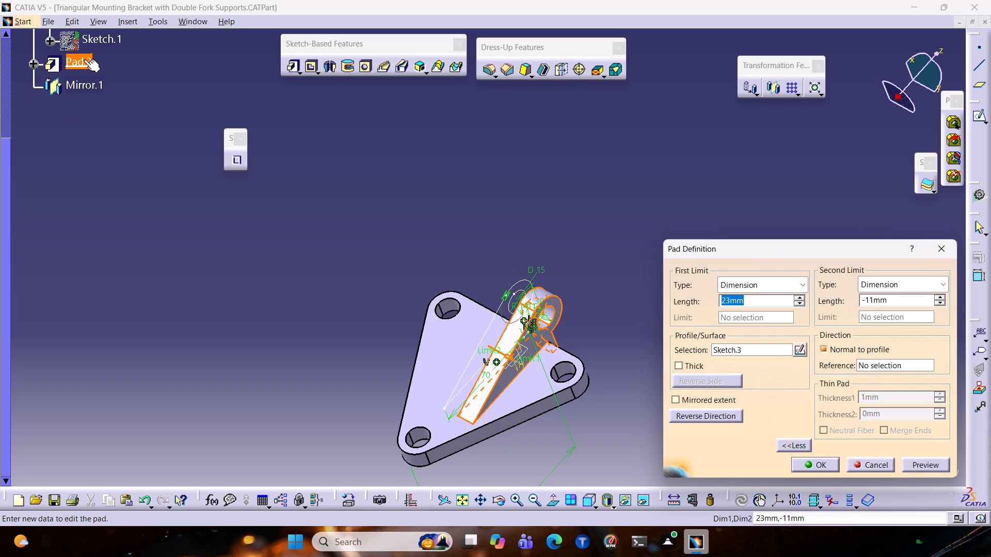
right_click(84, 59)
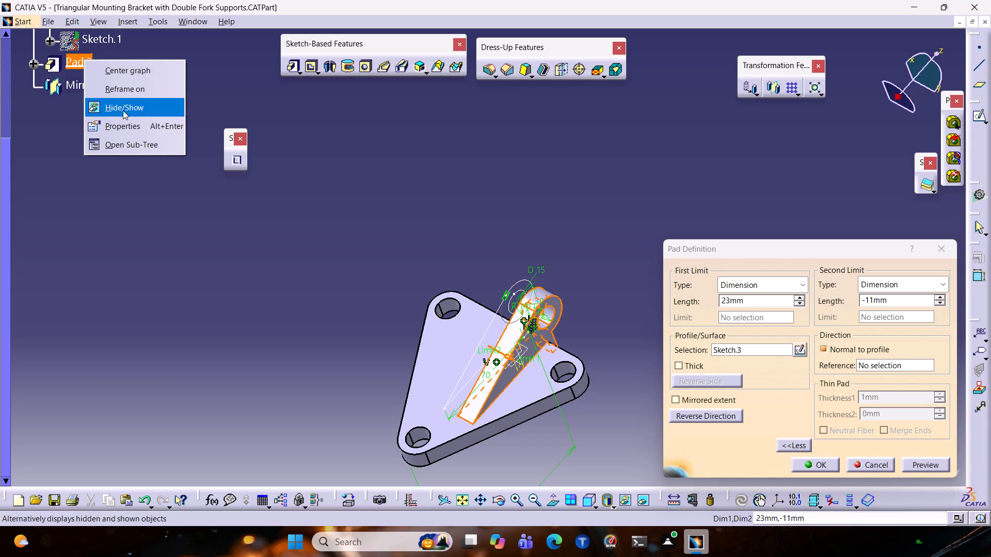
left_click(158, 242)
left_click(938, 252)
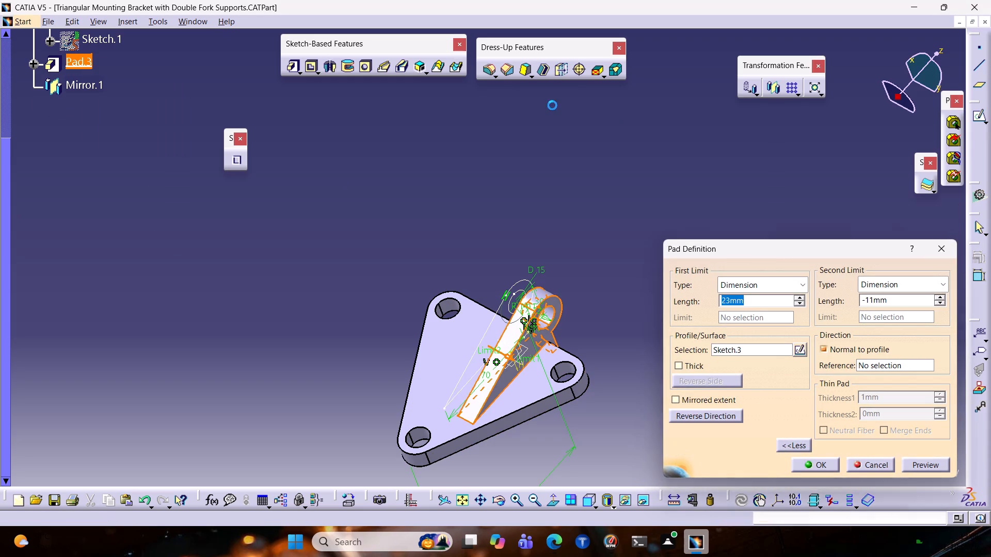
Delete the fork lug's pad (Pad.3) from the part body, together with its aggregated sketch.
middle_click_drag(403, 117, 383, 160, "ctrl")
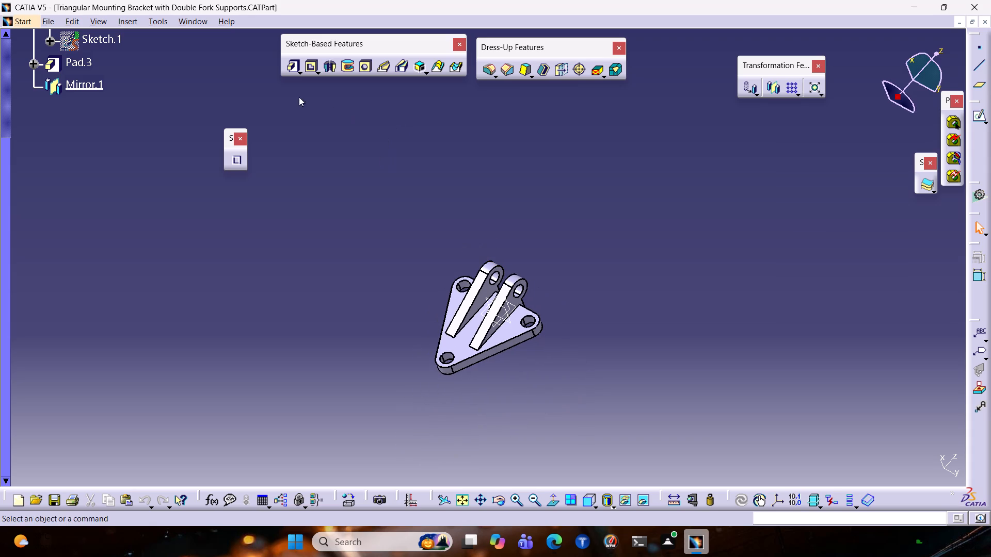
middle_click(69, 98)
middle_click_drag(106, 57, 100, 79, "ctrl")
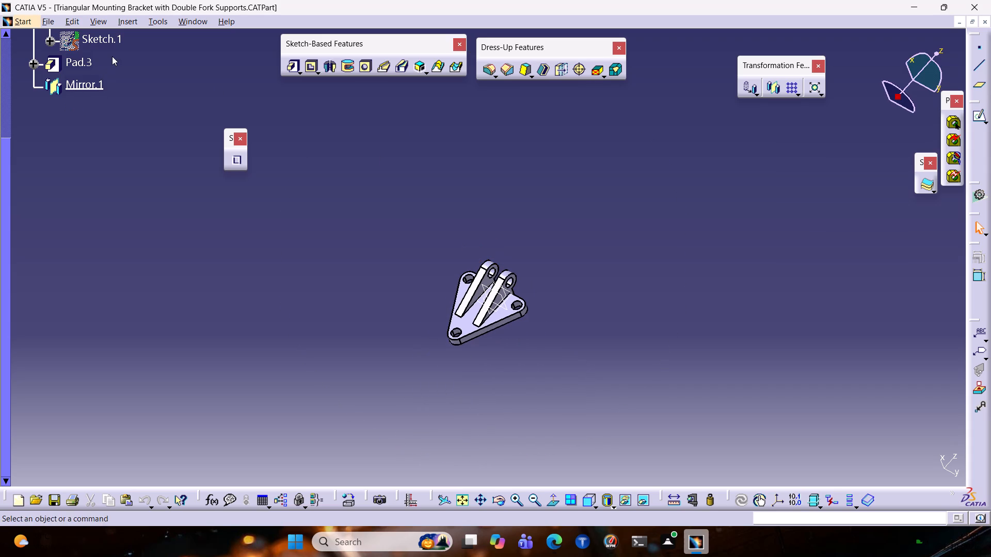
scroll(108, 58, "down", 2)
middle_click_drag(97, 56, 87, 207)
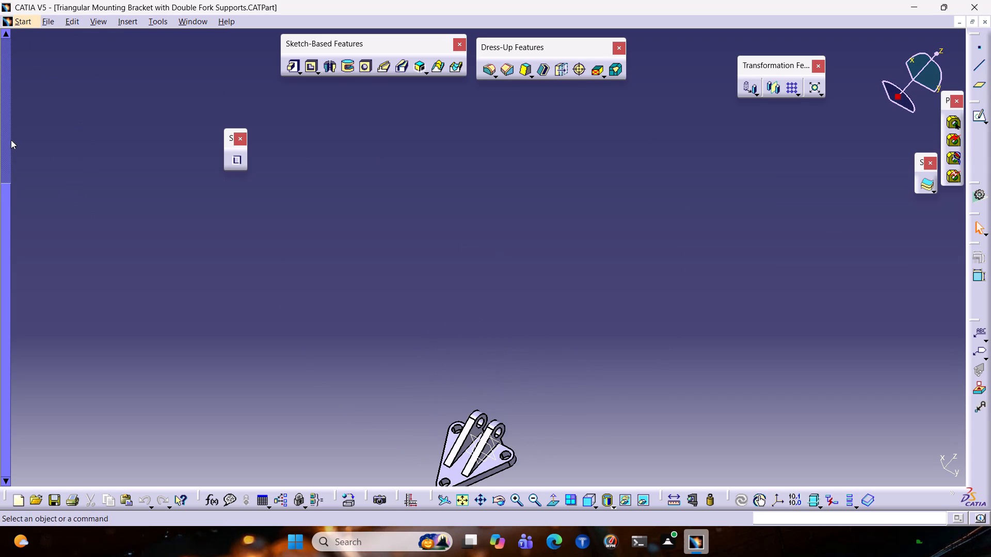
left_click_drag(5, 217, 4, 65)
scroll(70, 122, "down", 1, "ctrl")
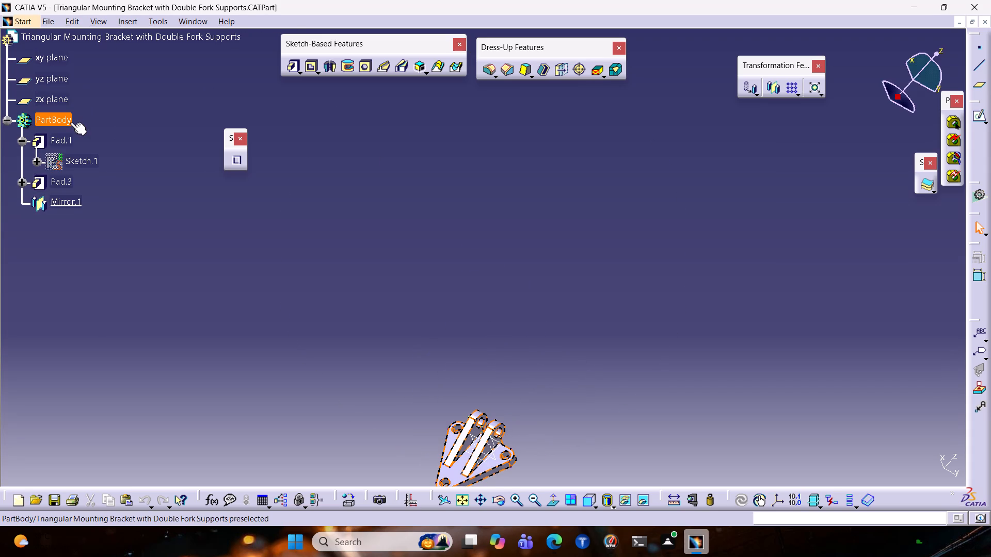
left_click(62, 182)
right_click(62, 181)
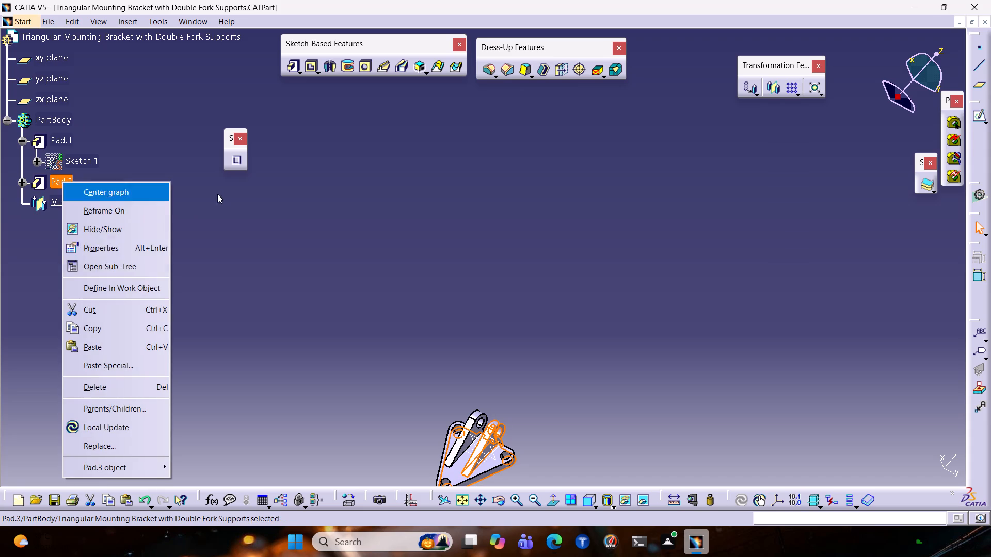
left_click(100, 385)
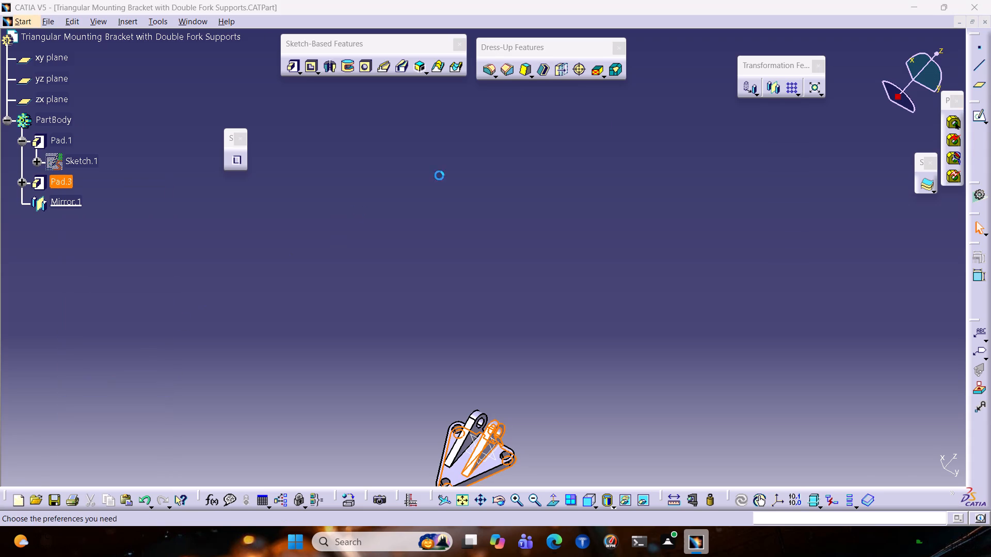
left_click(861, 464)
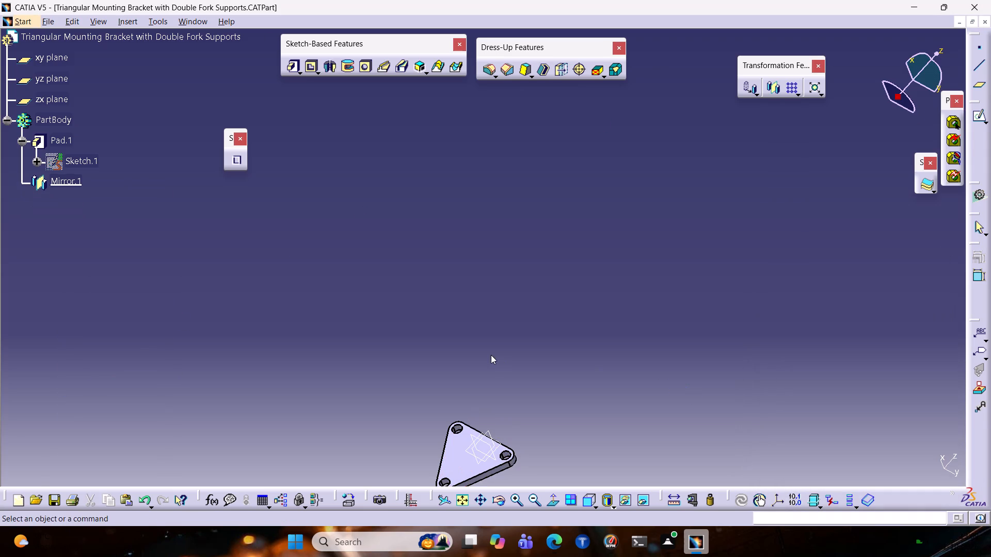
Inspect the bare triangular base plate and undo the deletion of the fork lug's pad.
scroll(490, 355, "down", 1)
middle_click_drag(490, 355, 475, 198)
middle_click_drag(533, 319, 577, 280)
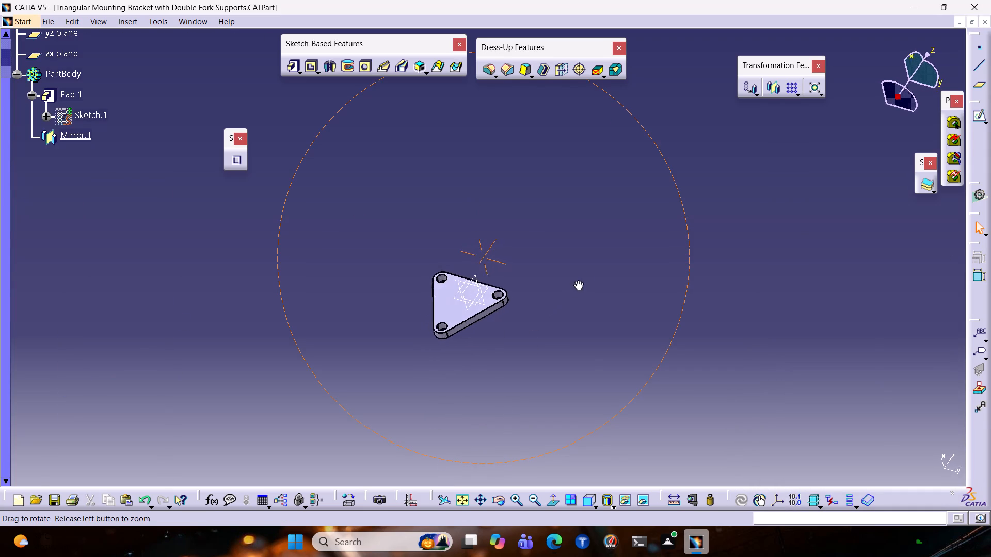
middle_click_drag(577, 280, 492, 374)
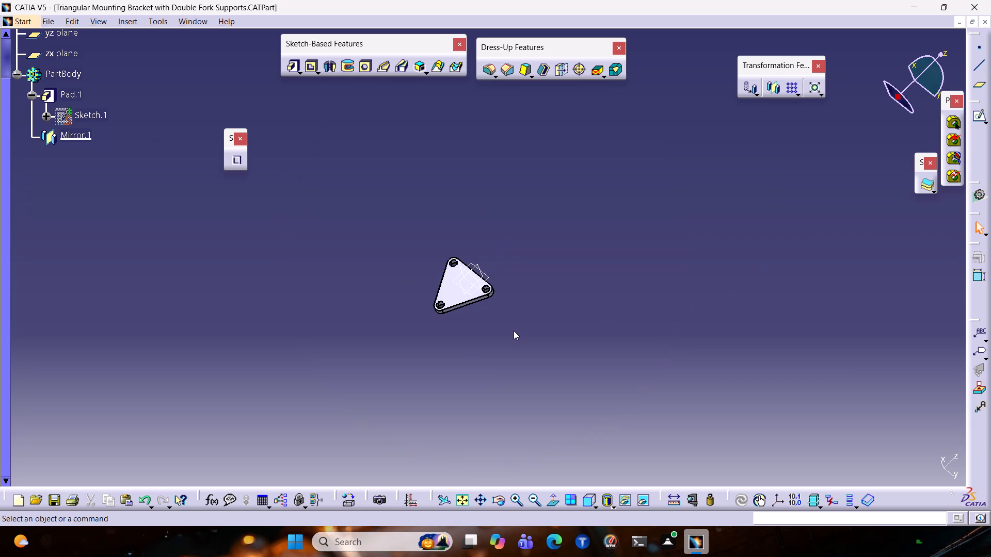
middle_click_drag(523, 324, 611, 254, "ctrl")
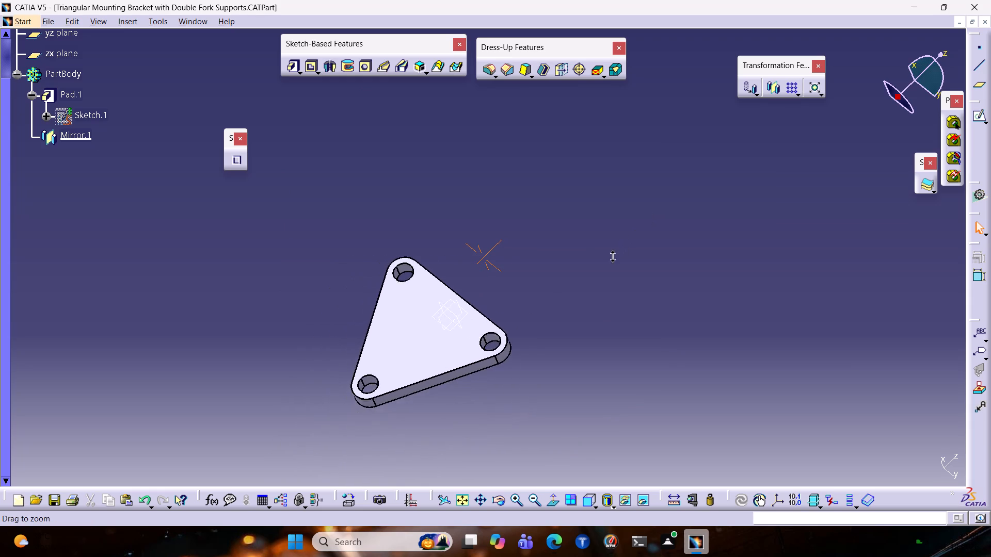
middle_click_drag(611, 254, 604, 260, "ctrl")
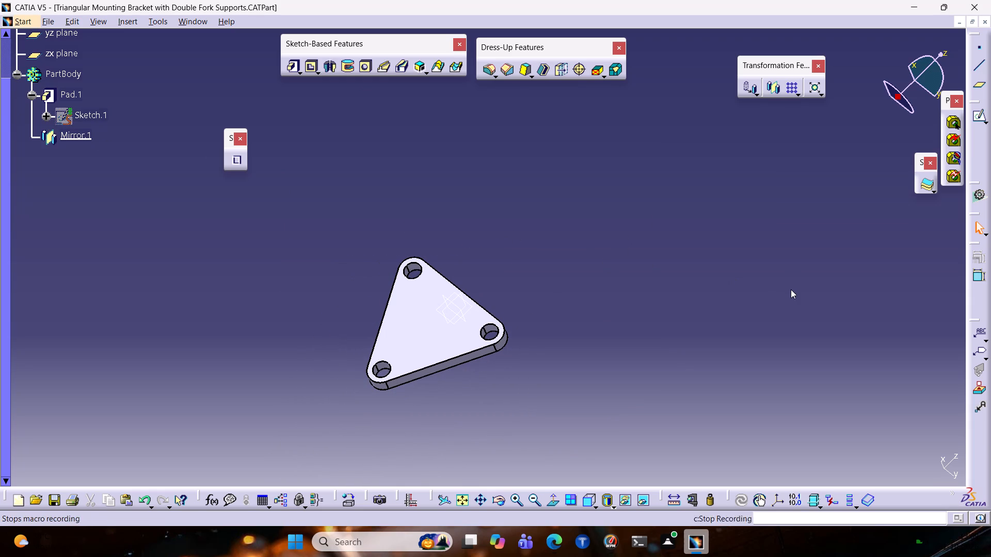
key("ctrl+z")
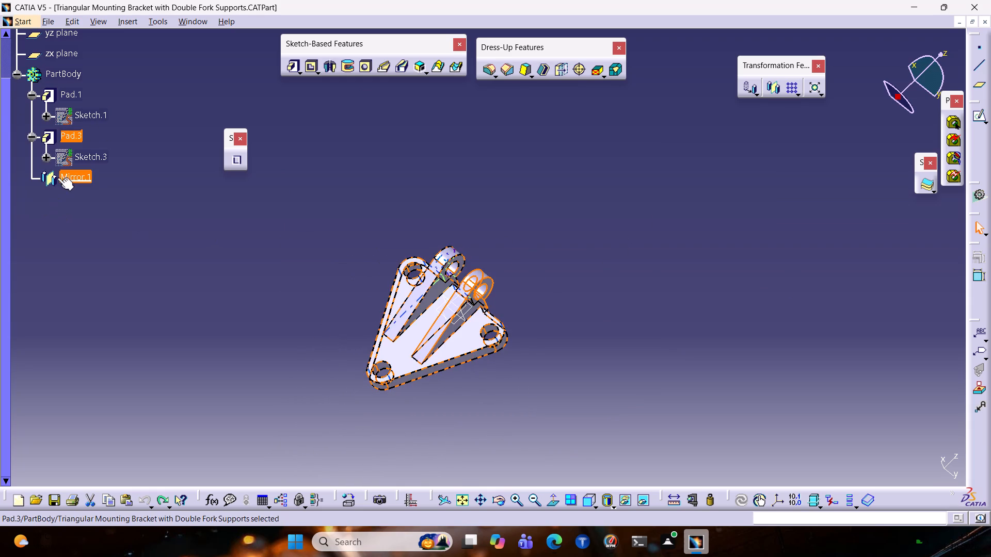
Try to set both the first and second limit lengths of the fork lug's pad to 0 mm.
left_click(84, 154)
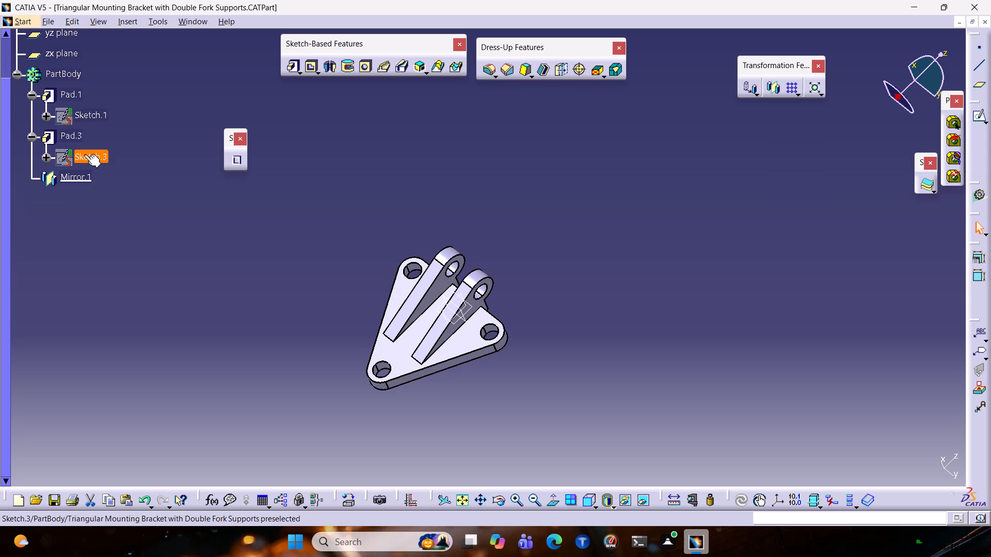
double_click(77, 133)
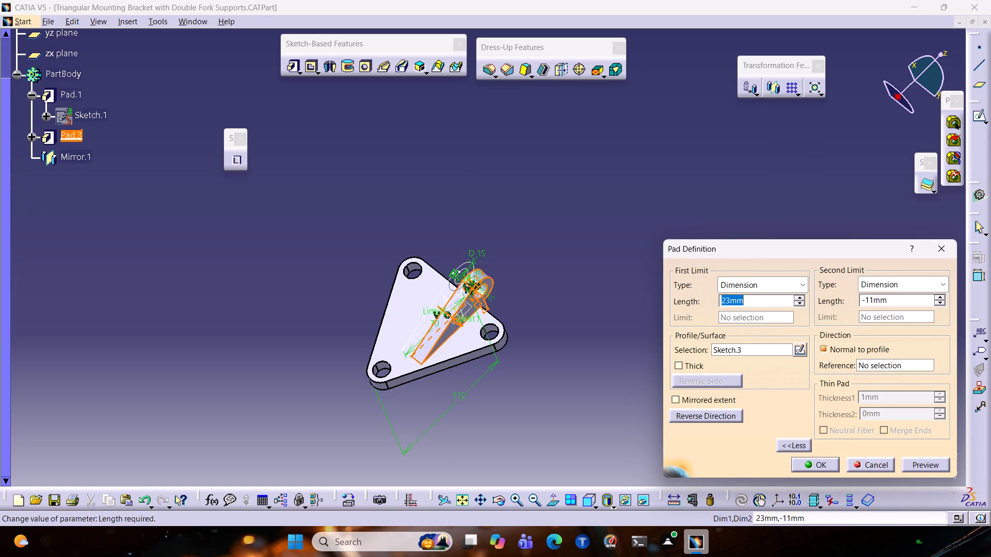
key("0")
left_click_drag(886, 306, 778, 312)
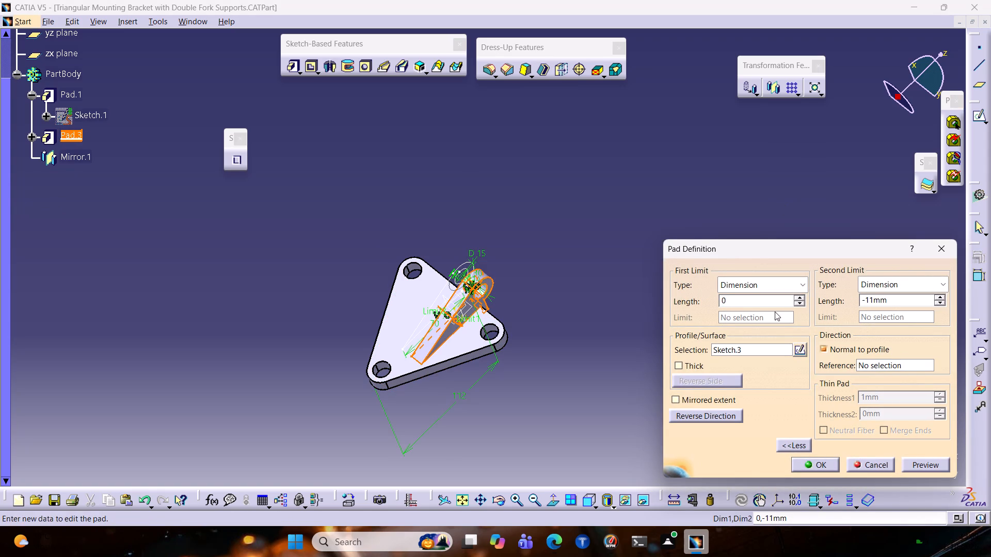
left_click_drag(885, 301, 794, 299)
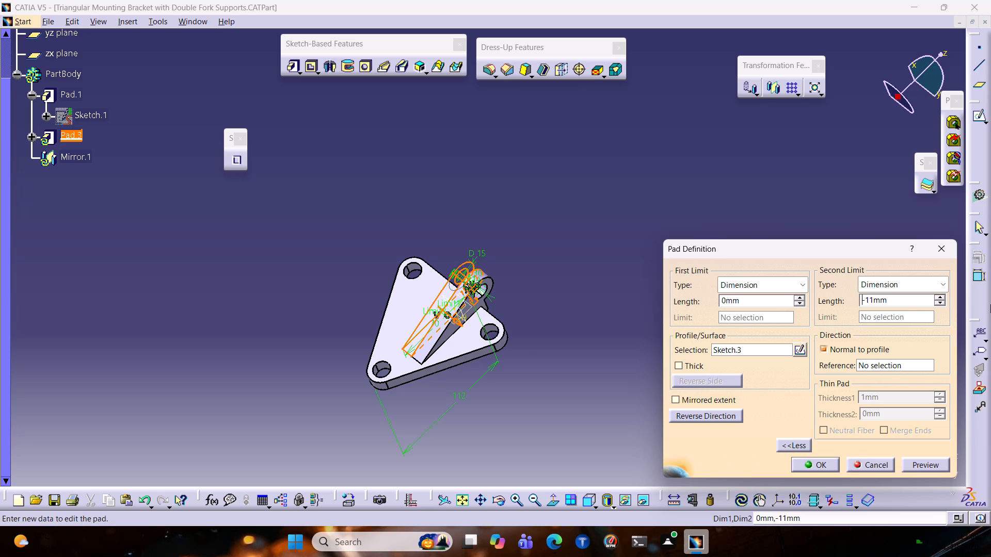
left_click_drag(908, 298, 644, 294)
key("0")
left_click(820, 470)
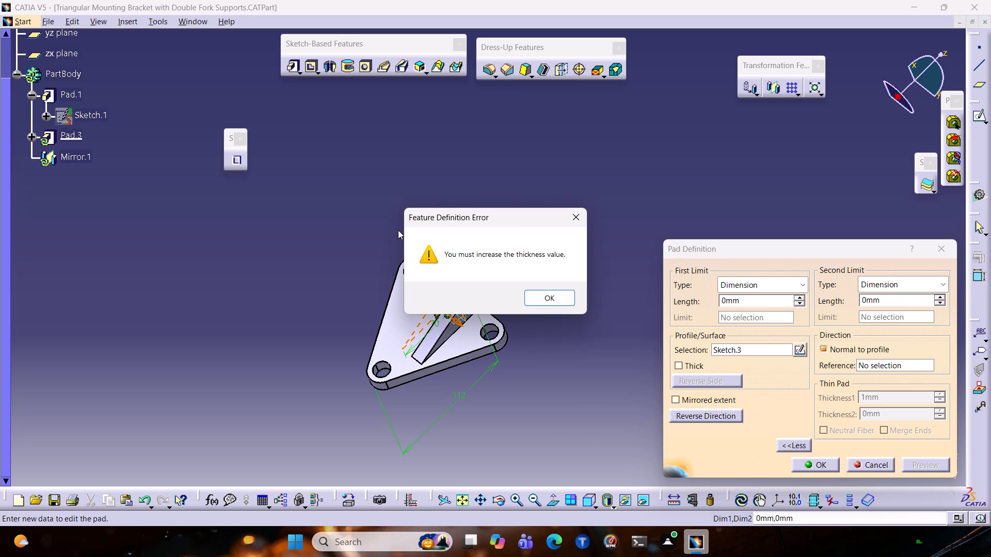
left_click(562, 305)
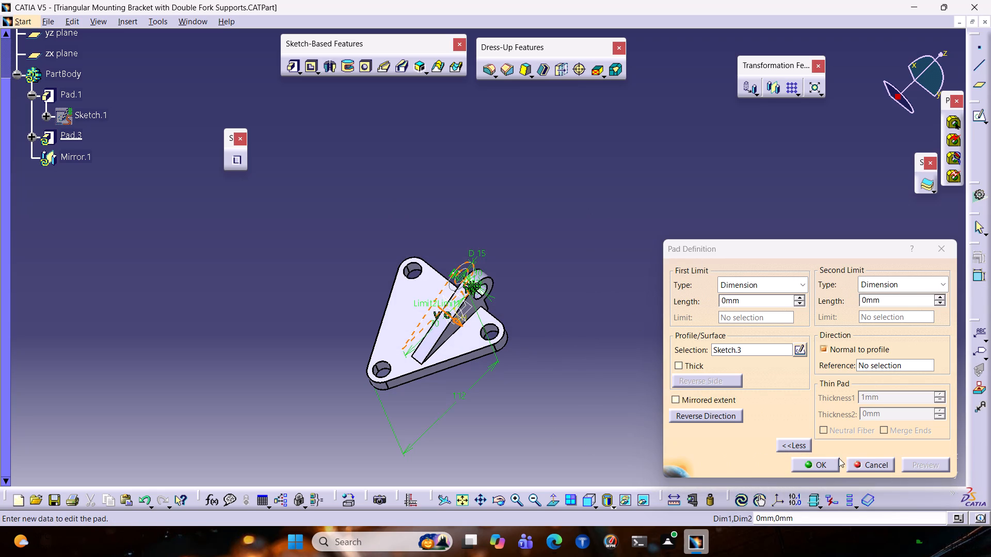
left_click(839, 458)
left_click(294, 189)
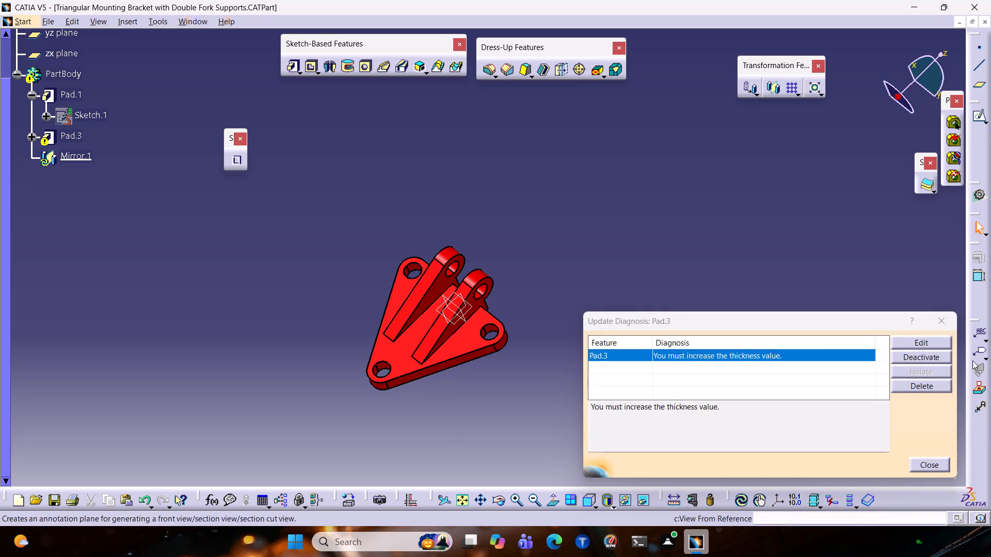
left_click(949, 325)
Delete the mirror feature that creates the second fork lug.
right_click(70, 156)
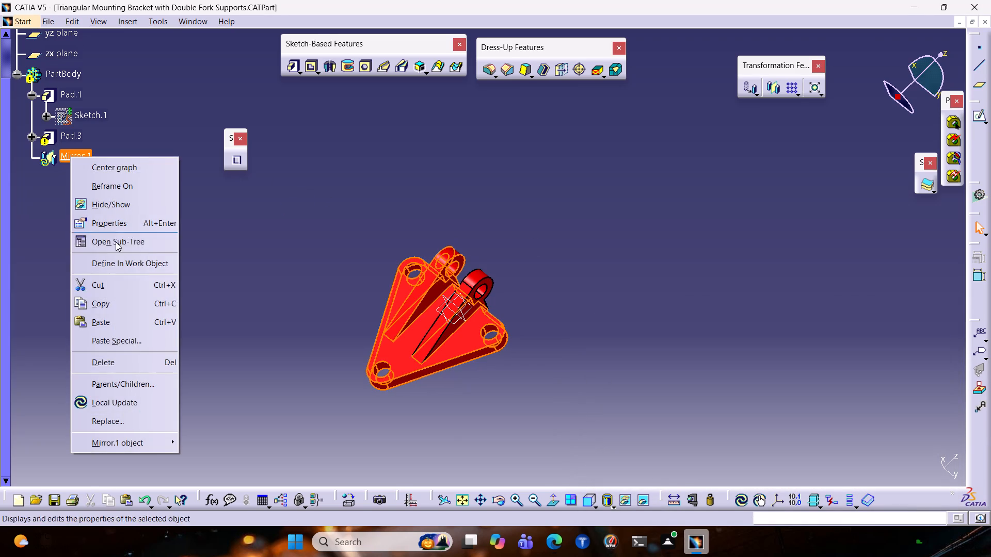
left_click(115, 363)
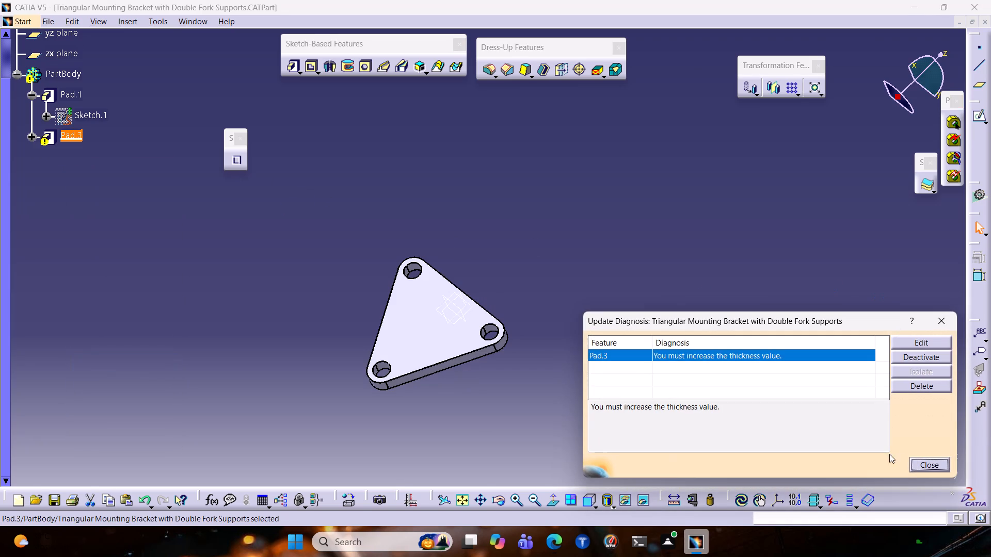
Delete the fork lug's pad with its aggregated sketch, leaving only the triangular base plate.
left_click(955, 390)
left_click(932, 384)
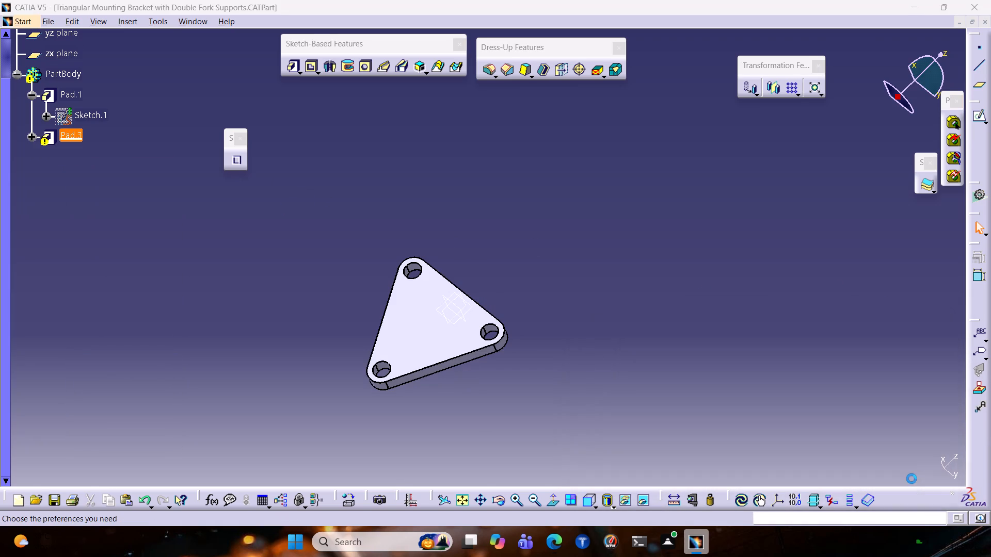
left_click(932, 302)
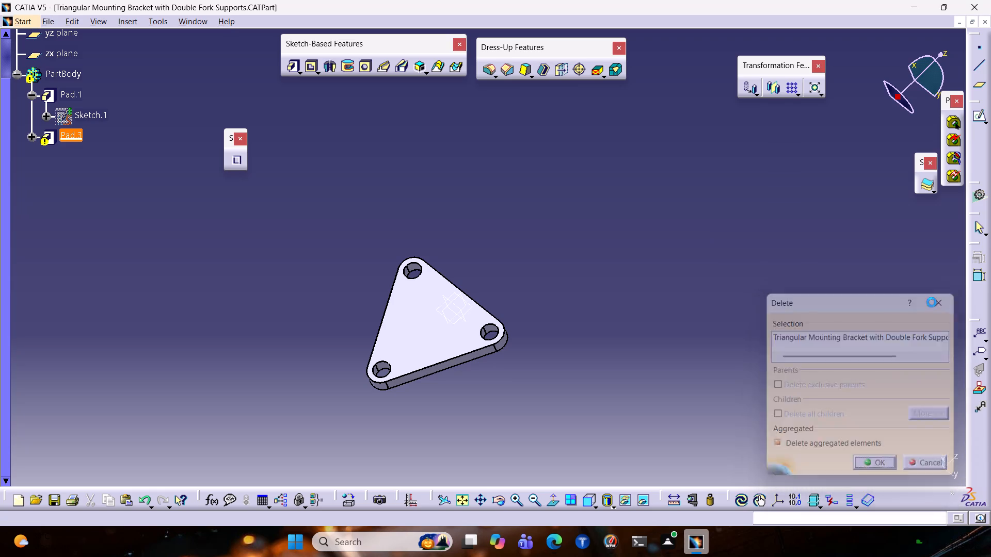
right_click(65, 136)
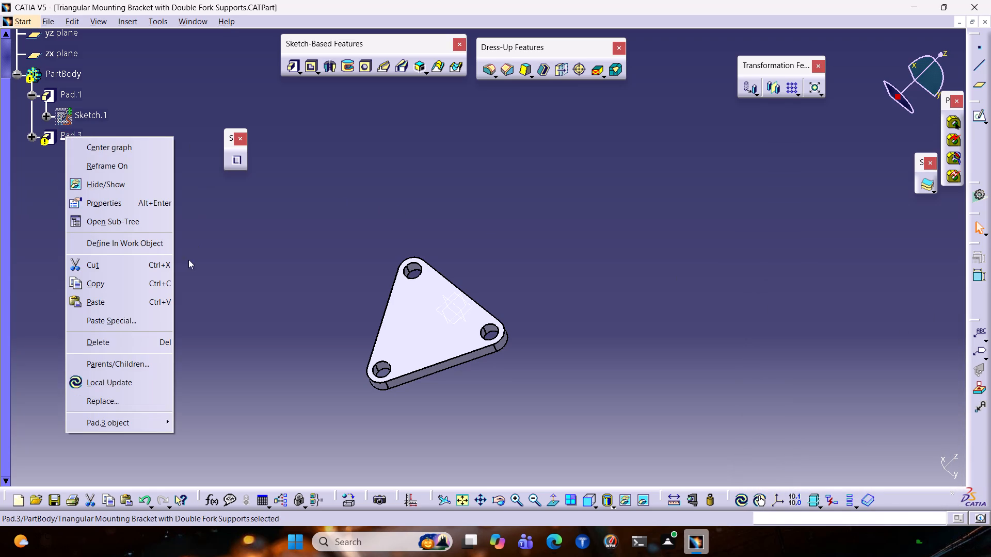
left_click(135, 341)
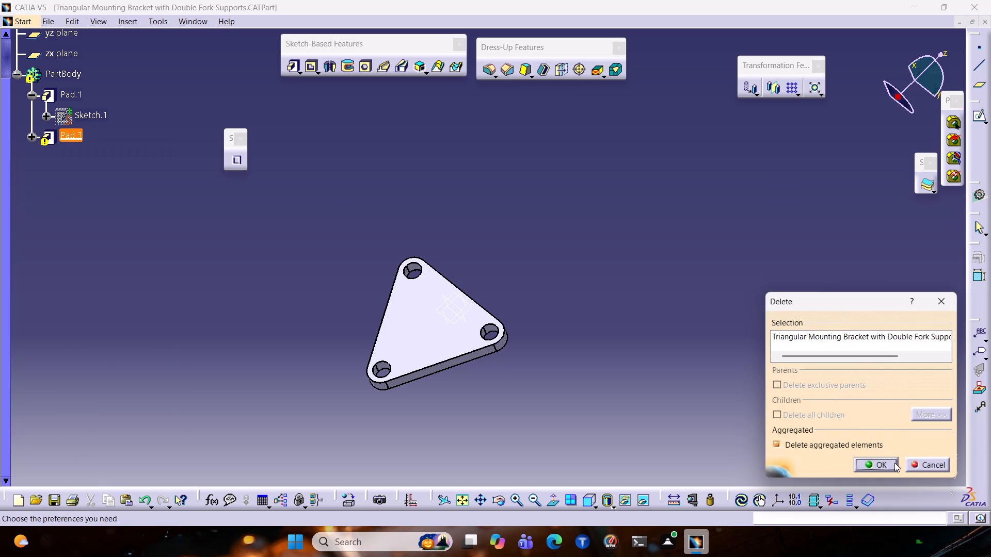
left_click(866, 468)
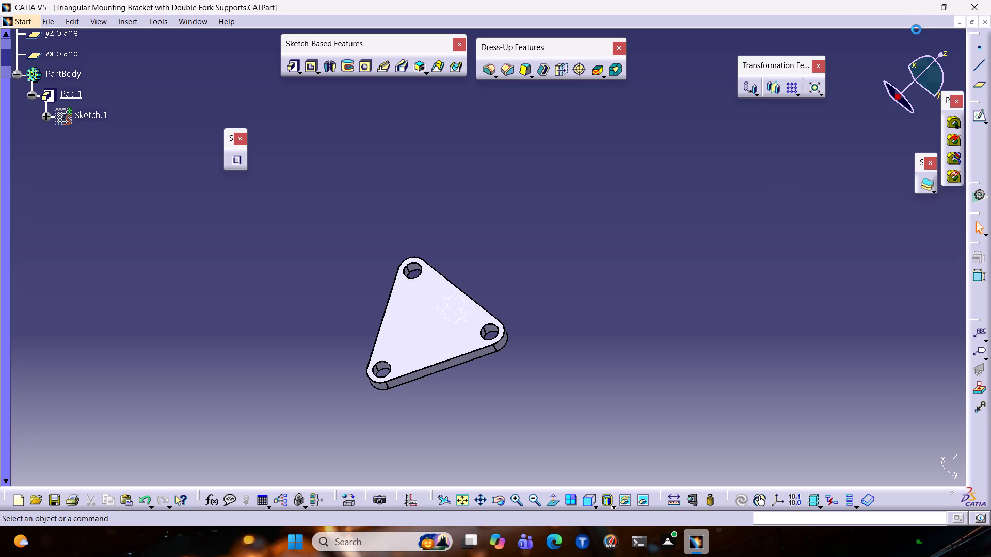
Undo the deletions of the fork lug's pad and of the mirror feature that creates the second lug.
key("ctrl+z")
key("ctrl+z")
left_click(505, 295)
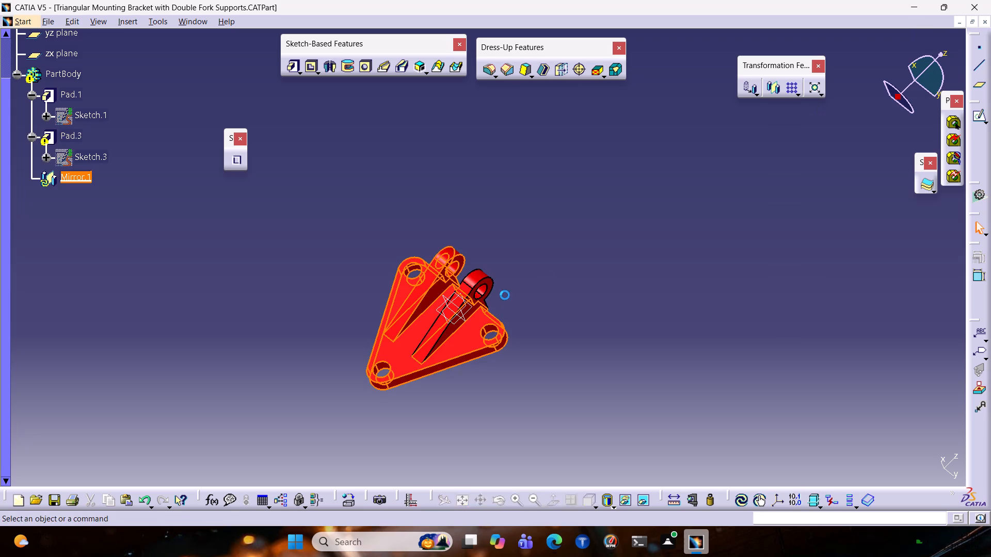
left_click(507, 285)
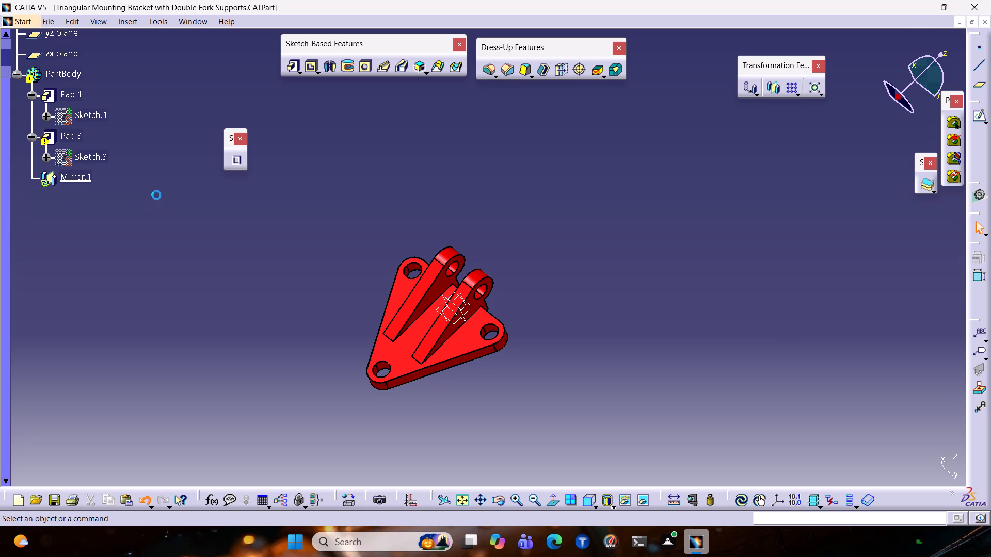
key("ctrl+z")
key("ctrl+z")
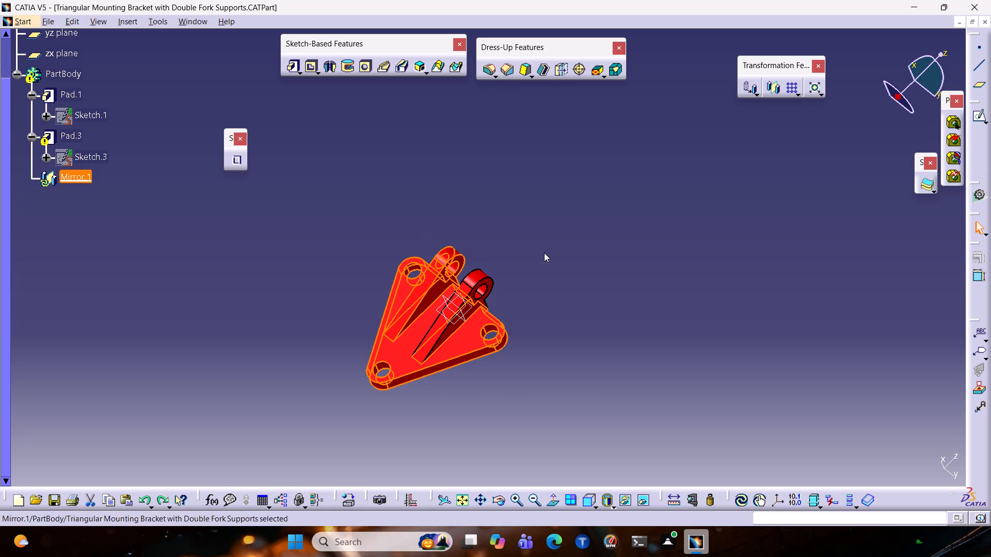
left_click(545, 253)
key("ctrl+z")
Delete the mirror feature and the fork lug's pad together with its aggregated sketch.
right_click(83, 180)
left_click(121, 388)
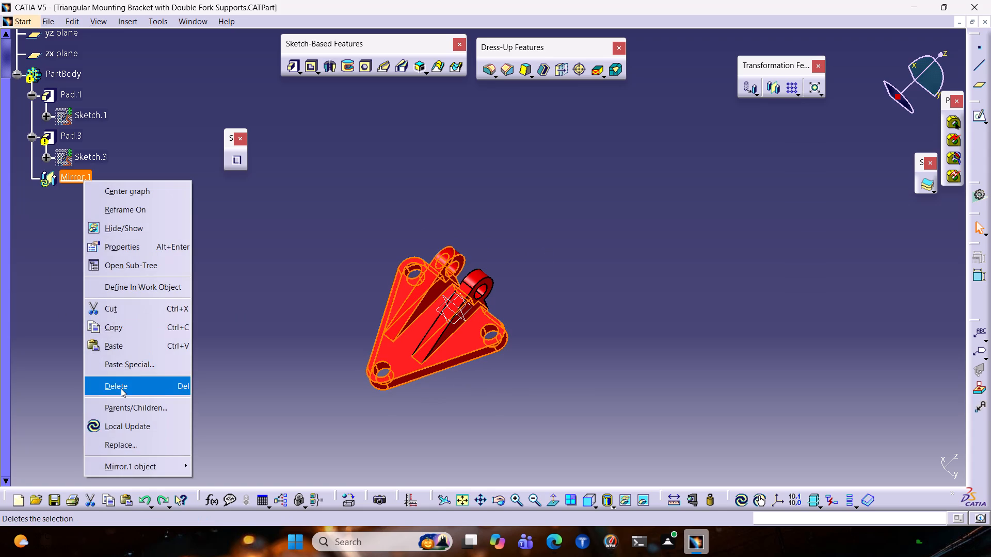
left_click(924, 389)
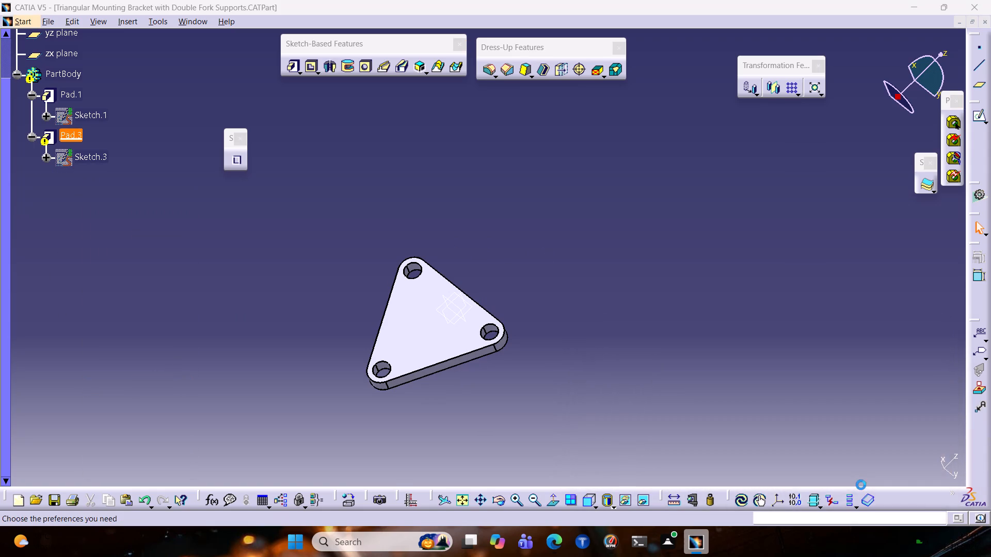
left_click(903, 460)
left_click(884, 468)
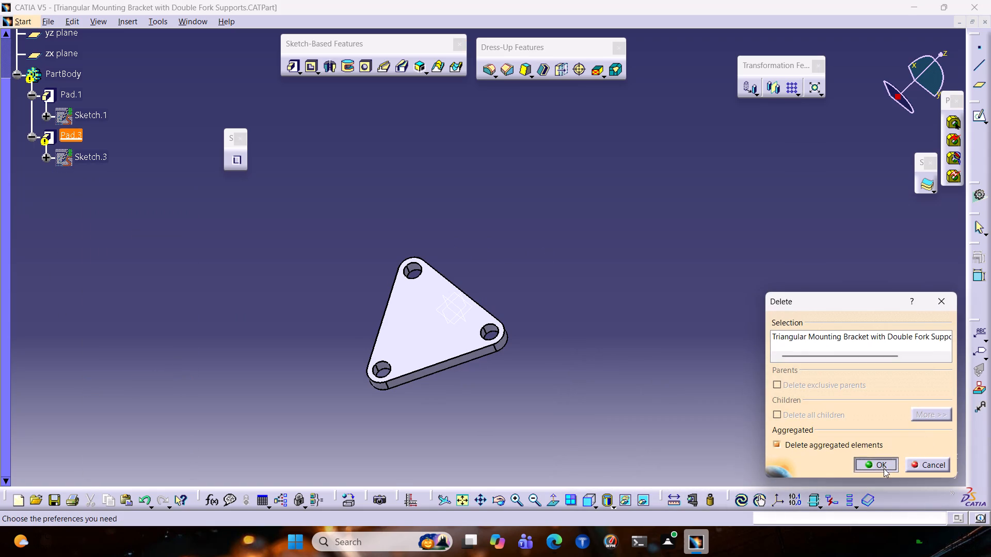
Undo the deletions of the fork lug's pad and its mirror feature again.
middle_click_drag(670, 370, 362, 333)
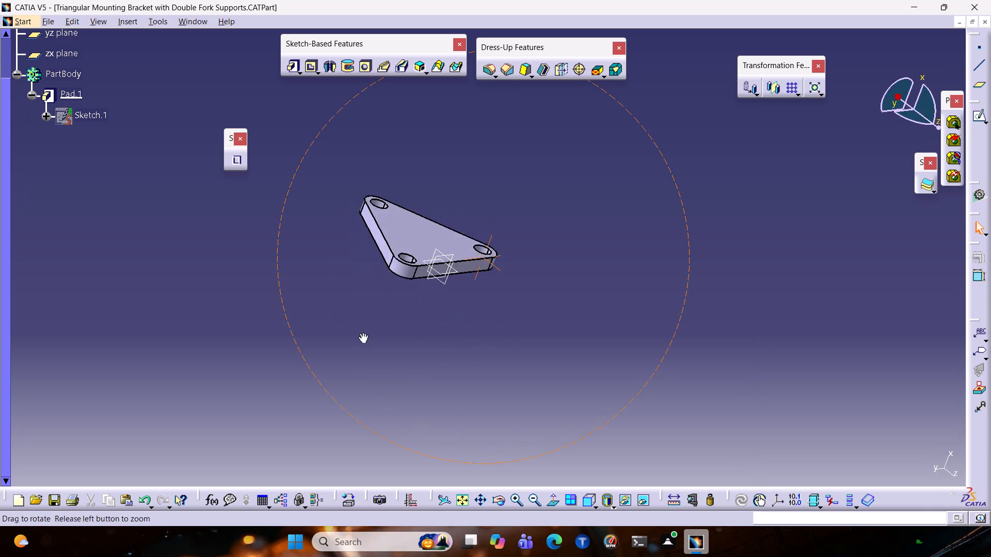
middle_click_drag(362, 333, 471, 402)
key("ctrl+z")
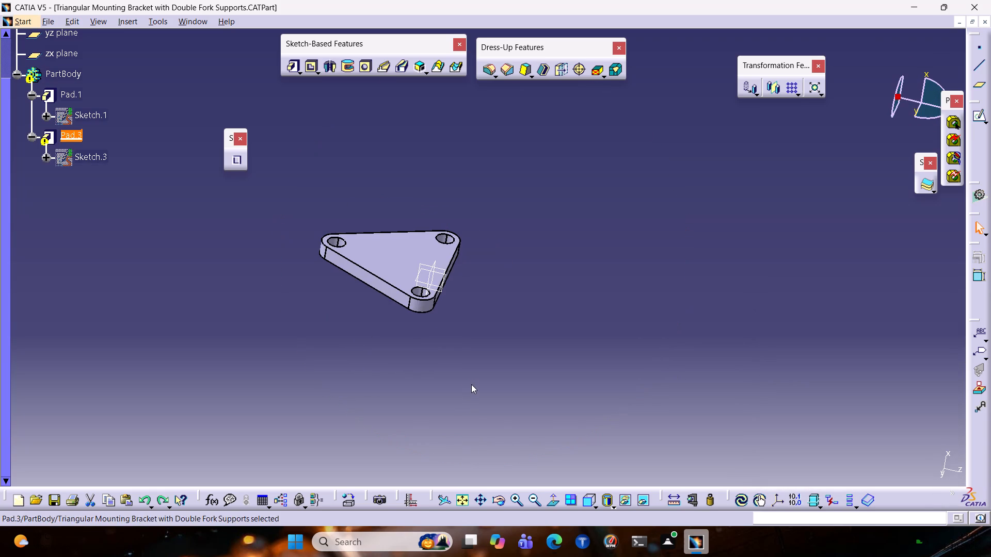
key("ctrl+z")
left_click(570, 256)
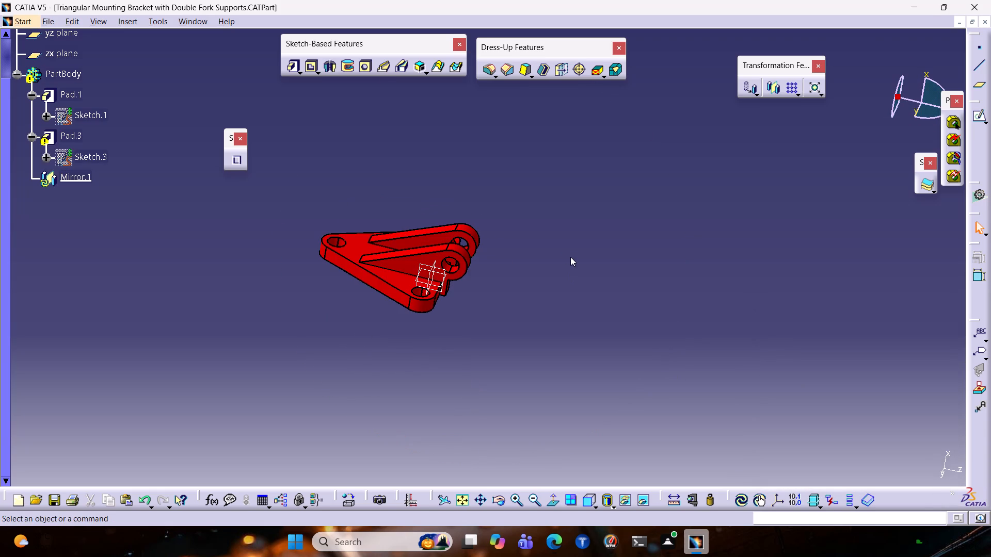
Undo the earlier limit-length changes made to the fork lug's pad.
key("ctrl+z")
key("ctrl+z")
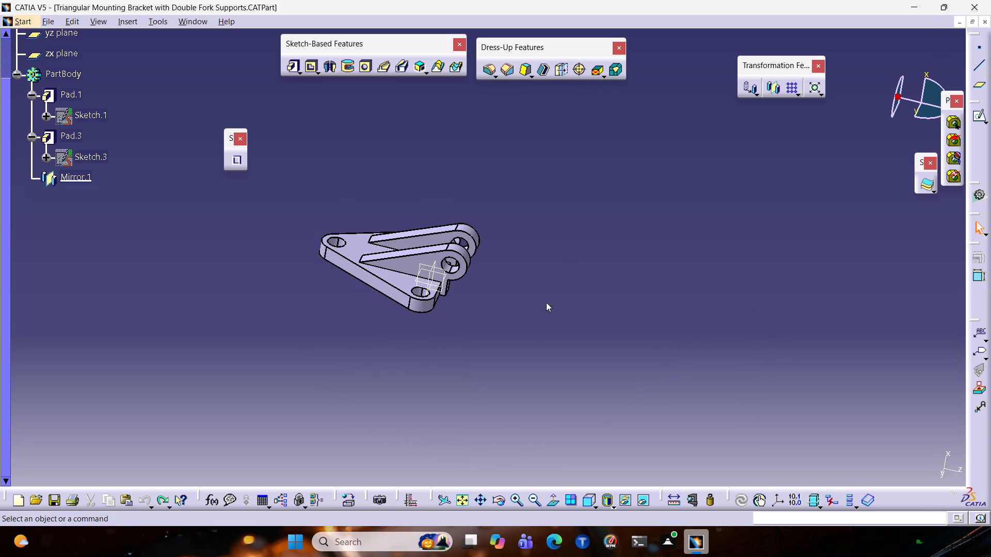
Start a new sketch on the zx plane of the bracket.
middle_click_drag(460, 401, 530, 312)
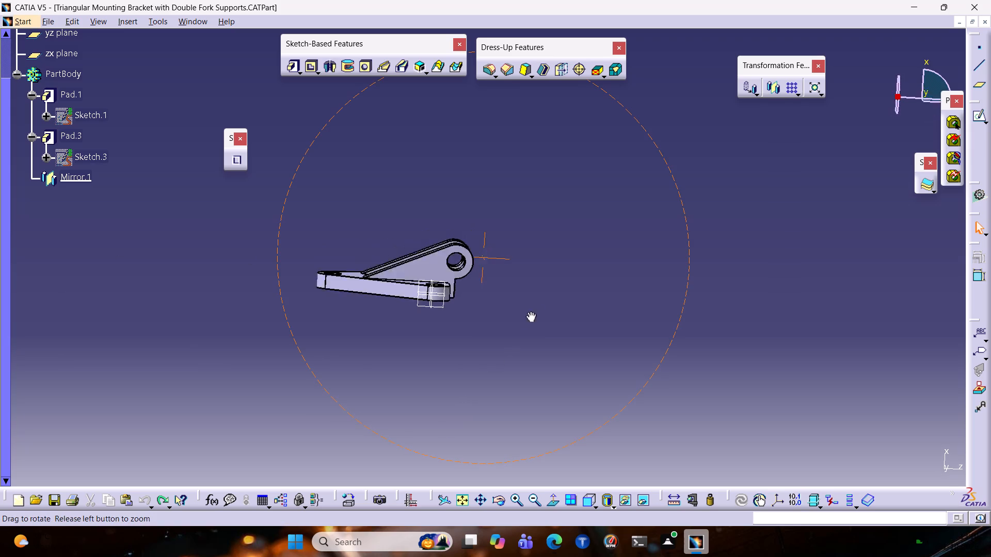
middle_click_drag(530, 312, 551, 418)
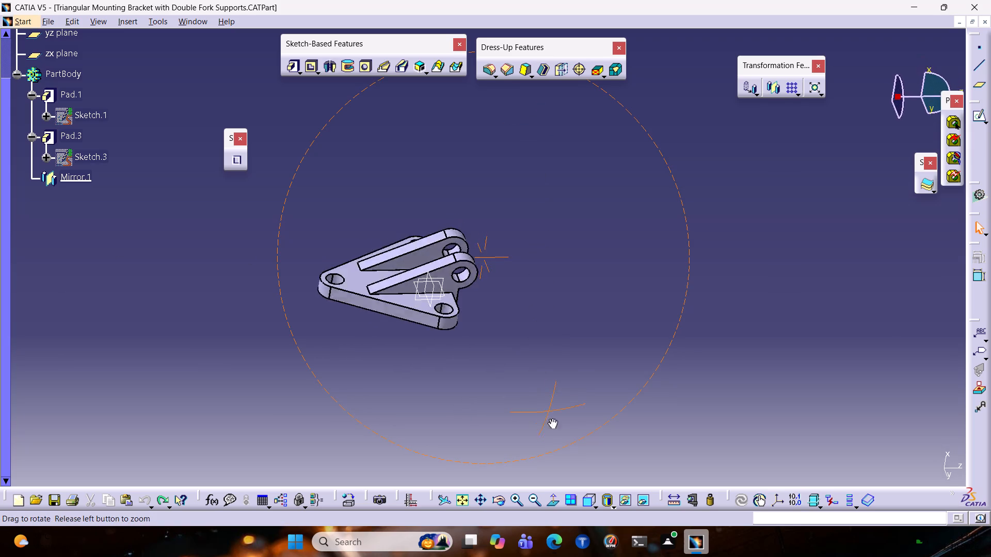
middle_click_drag(551, 418, 671, 171)
middle_click_drag(664, 333, 689, 260)
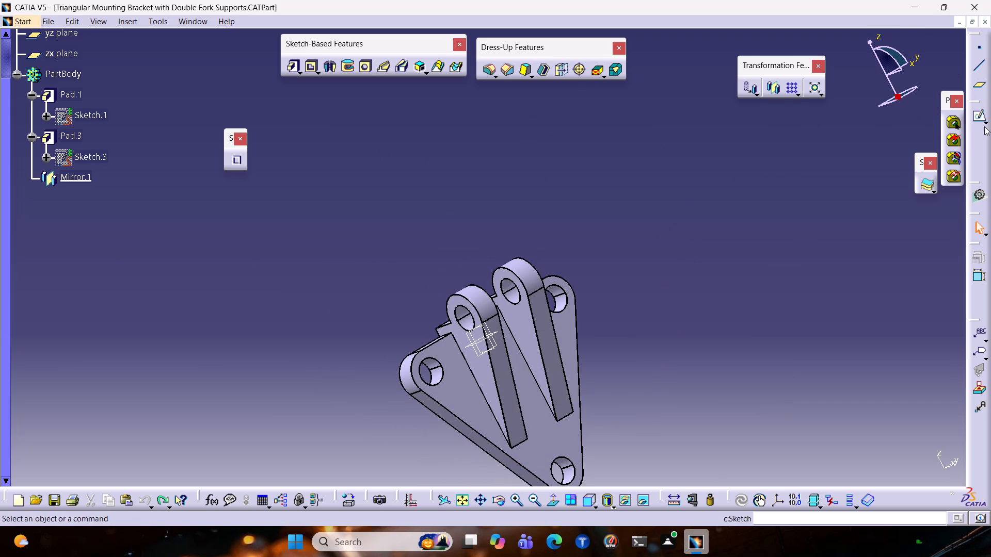
left_click(477, 342)
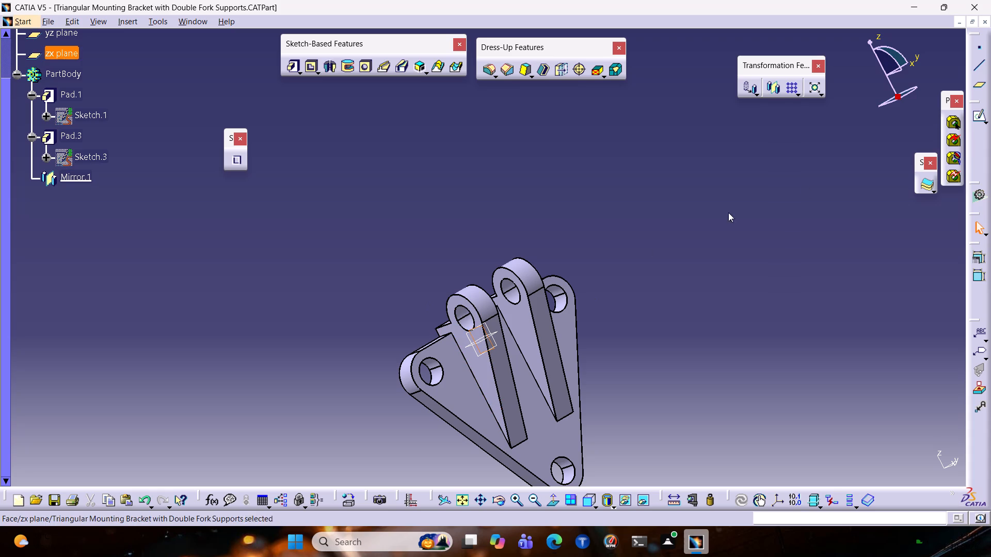
left_click(985, 123)
left_click(981, 111)
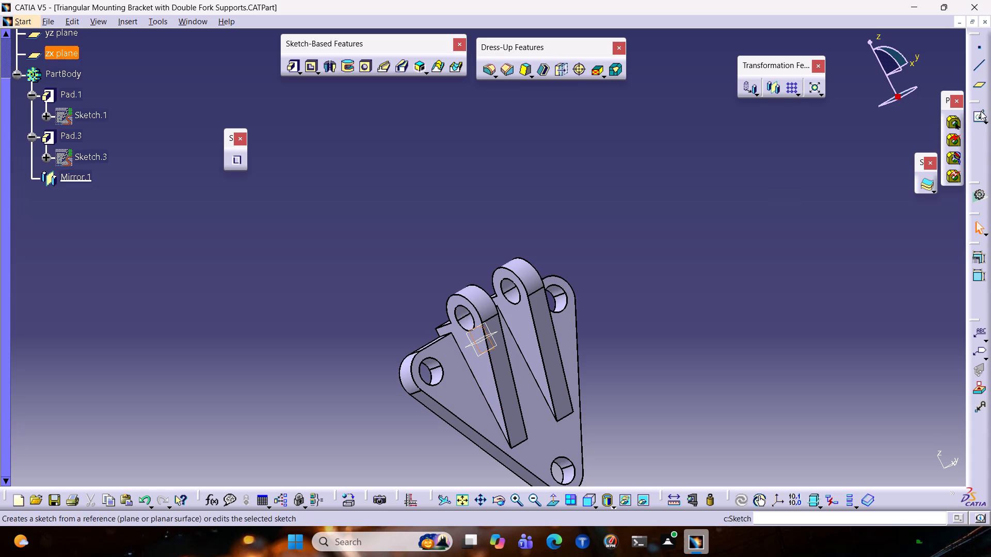
left_click(981, 110)
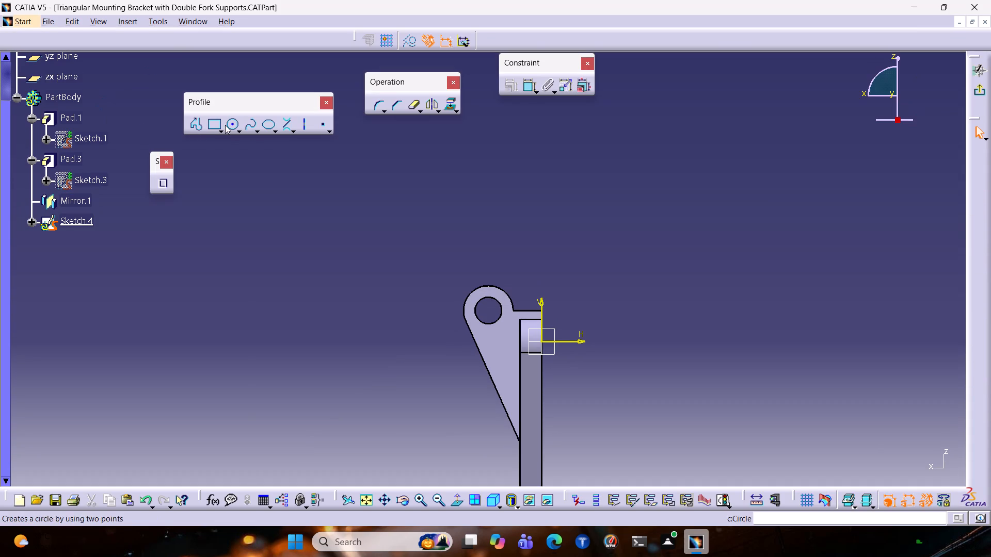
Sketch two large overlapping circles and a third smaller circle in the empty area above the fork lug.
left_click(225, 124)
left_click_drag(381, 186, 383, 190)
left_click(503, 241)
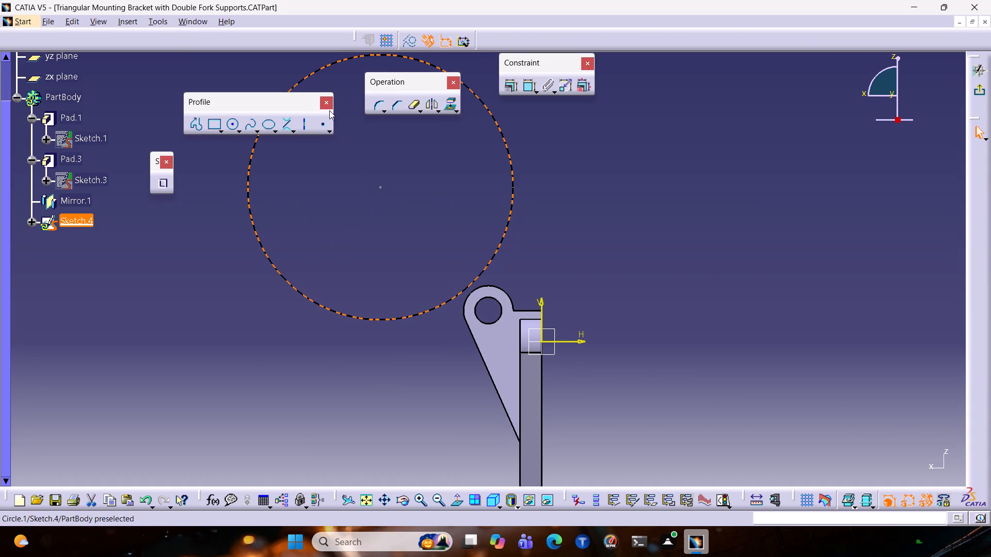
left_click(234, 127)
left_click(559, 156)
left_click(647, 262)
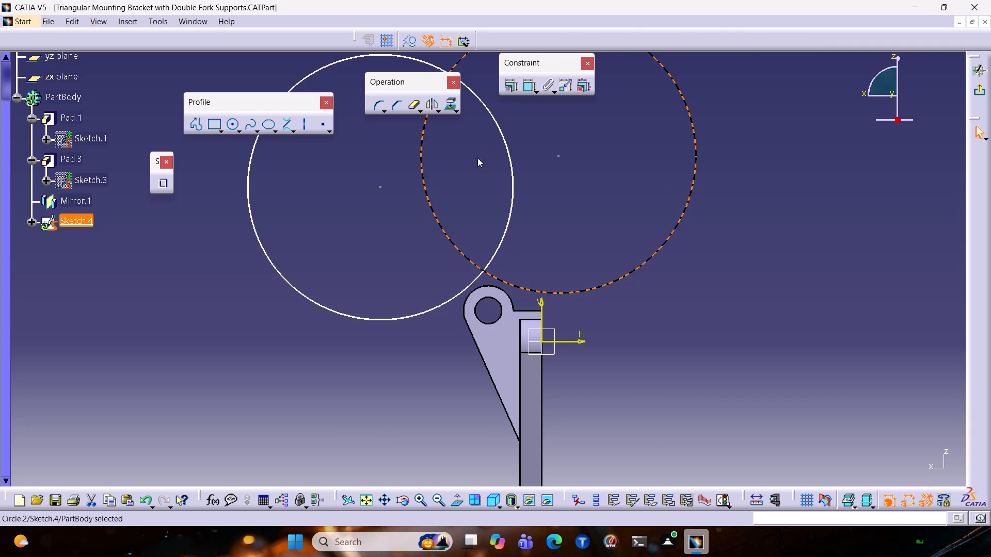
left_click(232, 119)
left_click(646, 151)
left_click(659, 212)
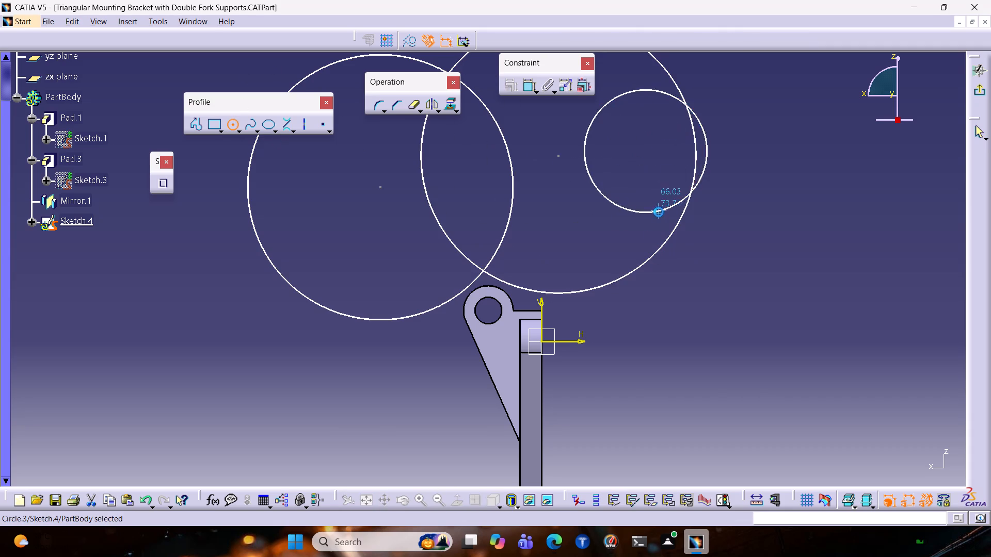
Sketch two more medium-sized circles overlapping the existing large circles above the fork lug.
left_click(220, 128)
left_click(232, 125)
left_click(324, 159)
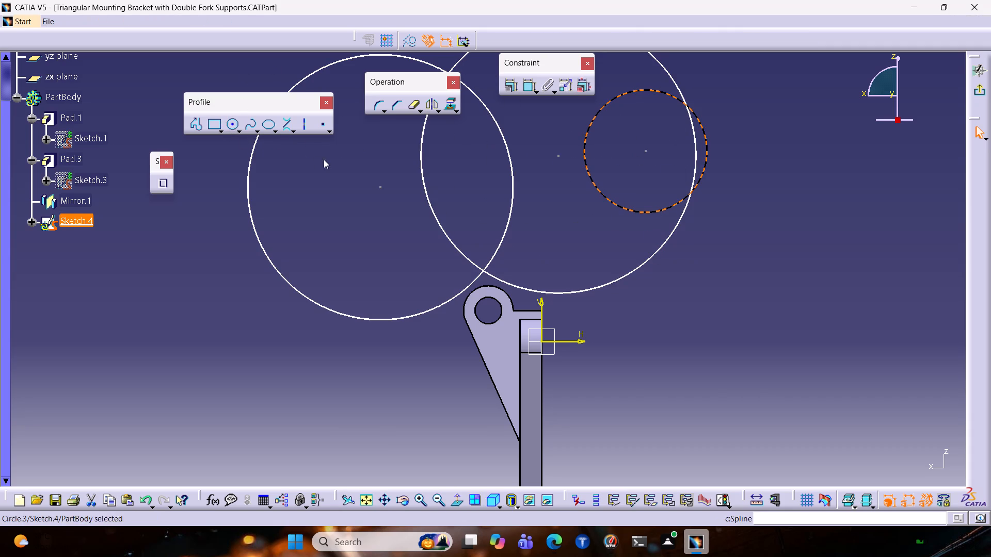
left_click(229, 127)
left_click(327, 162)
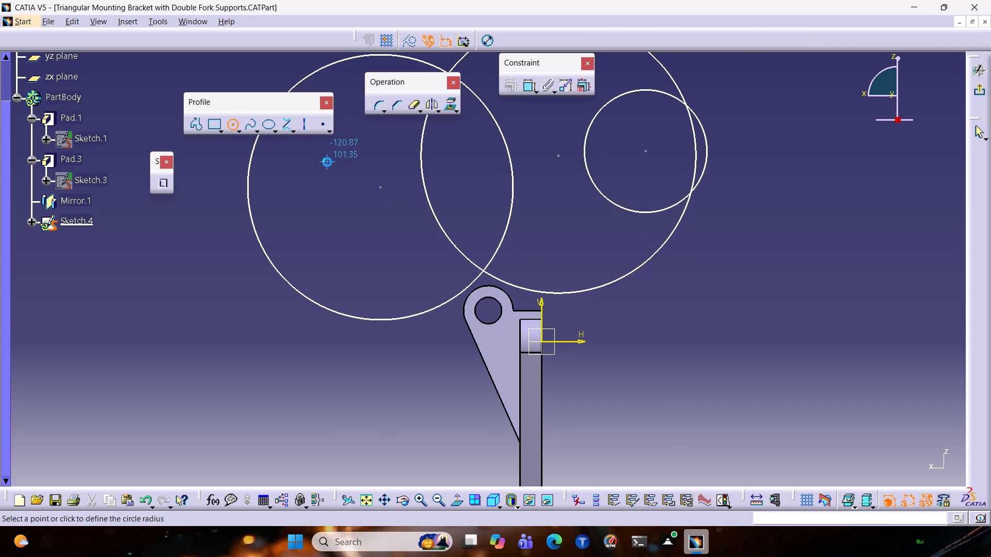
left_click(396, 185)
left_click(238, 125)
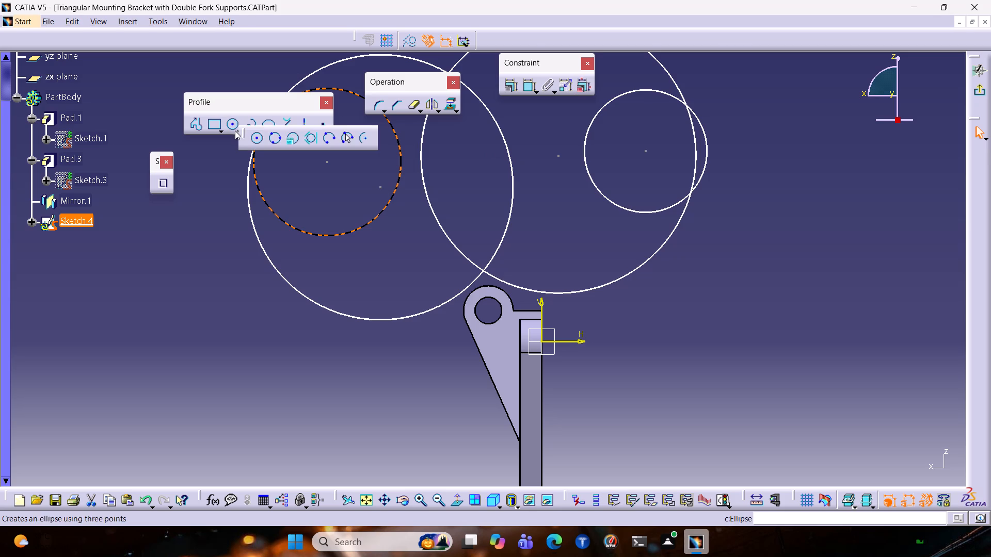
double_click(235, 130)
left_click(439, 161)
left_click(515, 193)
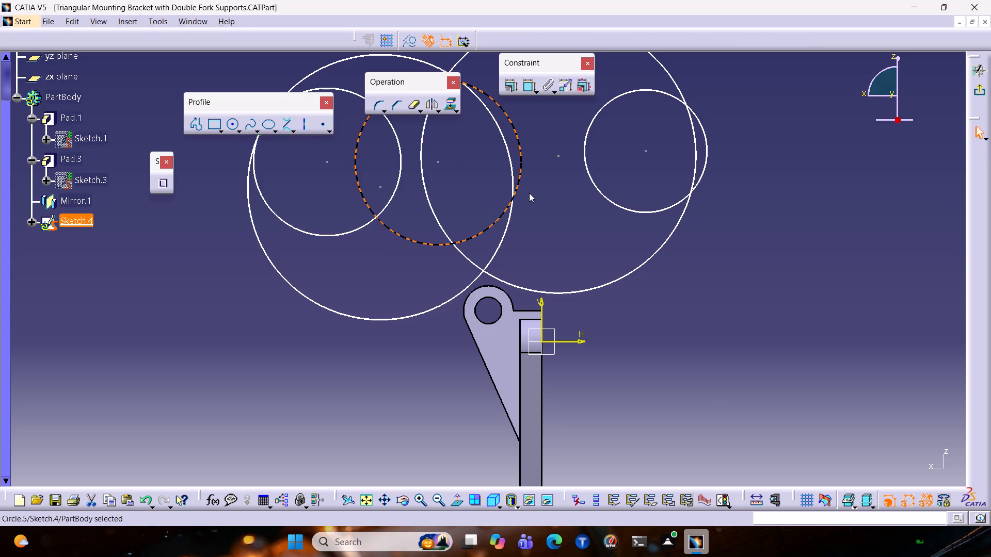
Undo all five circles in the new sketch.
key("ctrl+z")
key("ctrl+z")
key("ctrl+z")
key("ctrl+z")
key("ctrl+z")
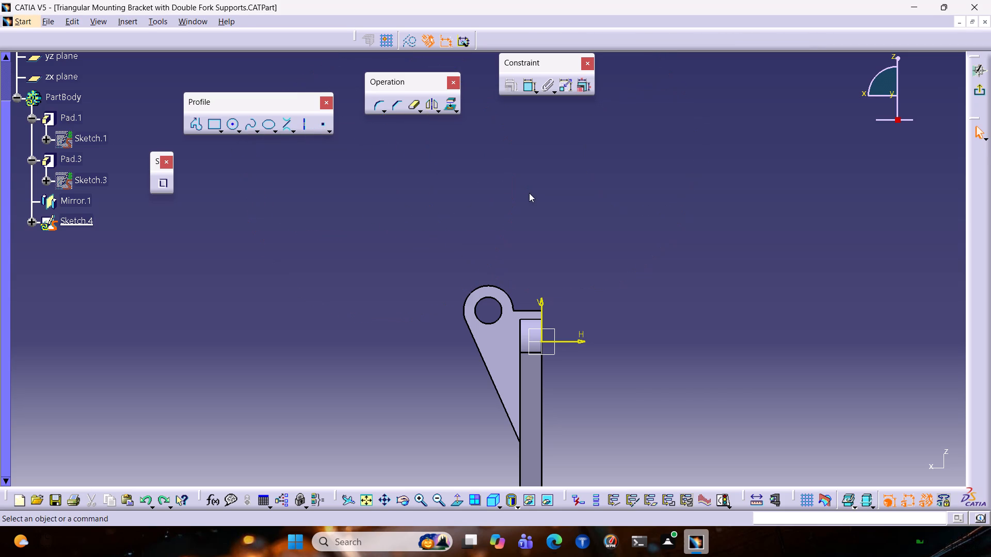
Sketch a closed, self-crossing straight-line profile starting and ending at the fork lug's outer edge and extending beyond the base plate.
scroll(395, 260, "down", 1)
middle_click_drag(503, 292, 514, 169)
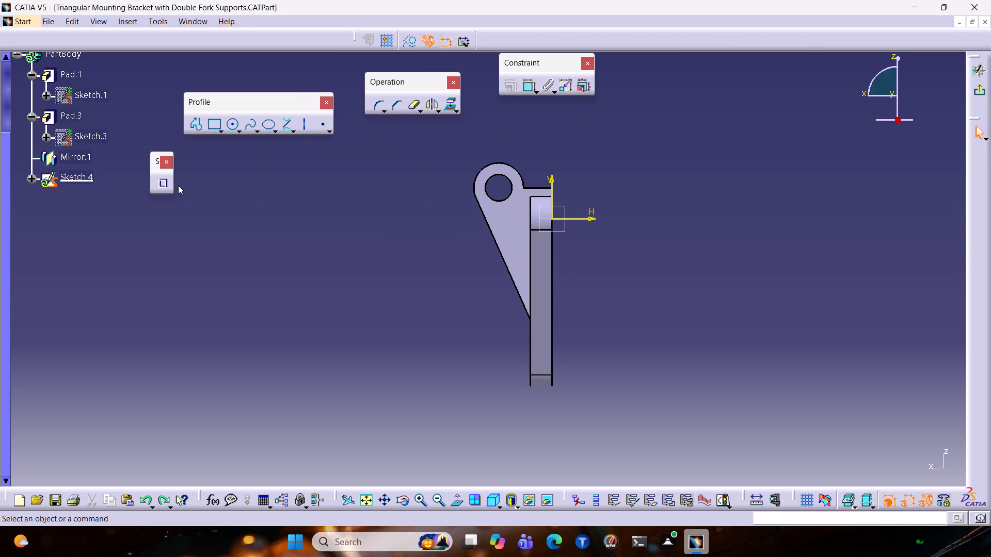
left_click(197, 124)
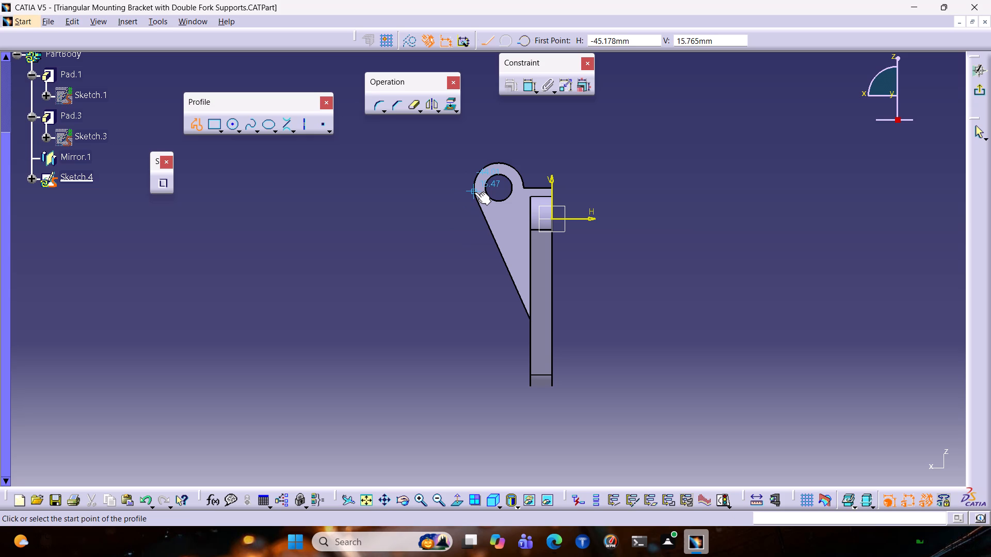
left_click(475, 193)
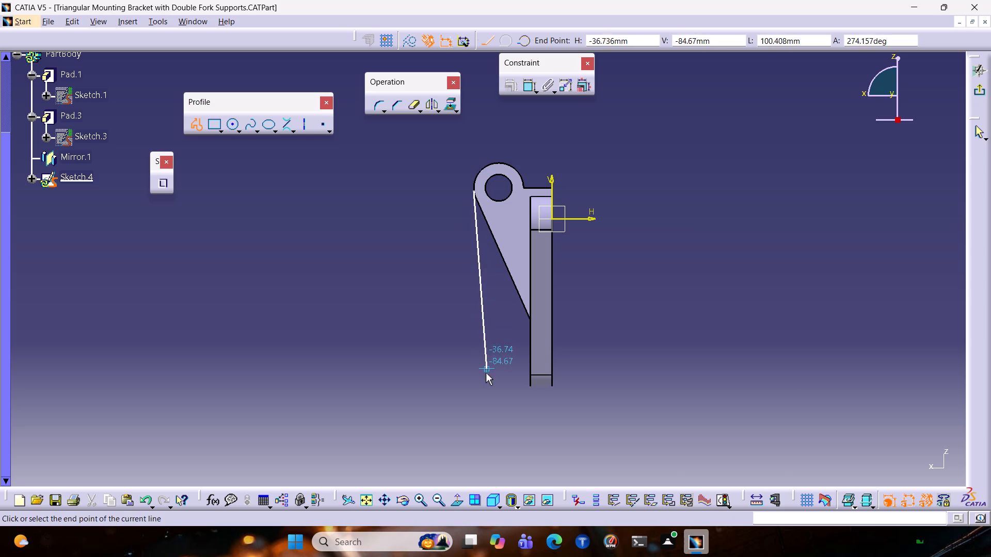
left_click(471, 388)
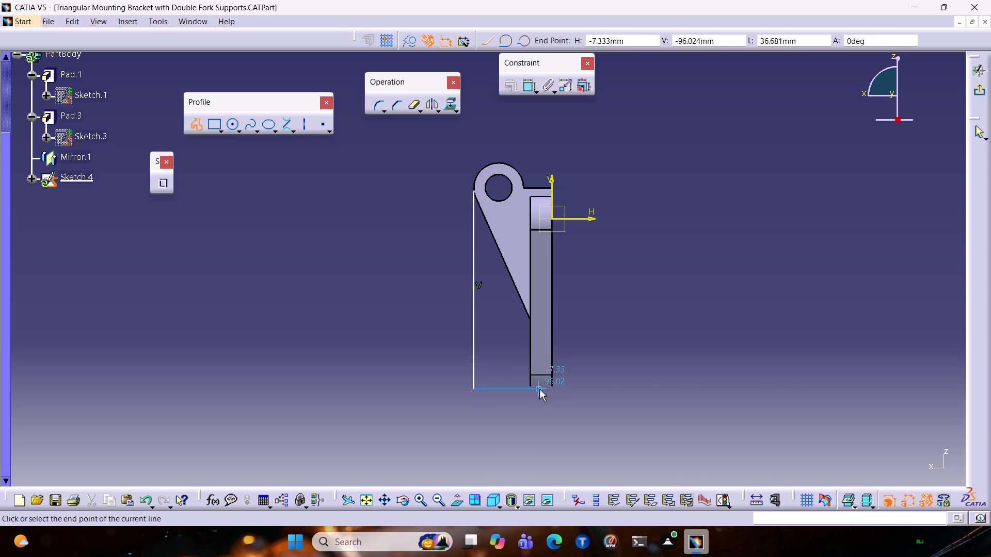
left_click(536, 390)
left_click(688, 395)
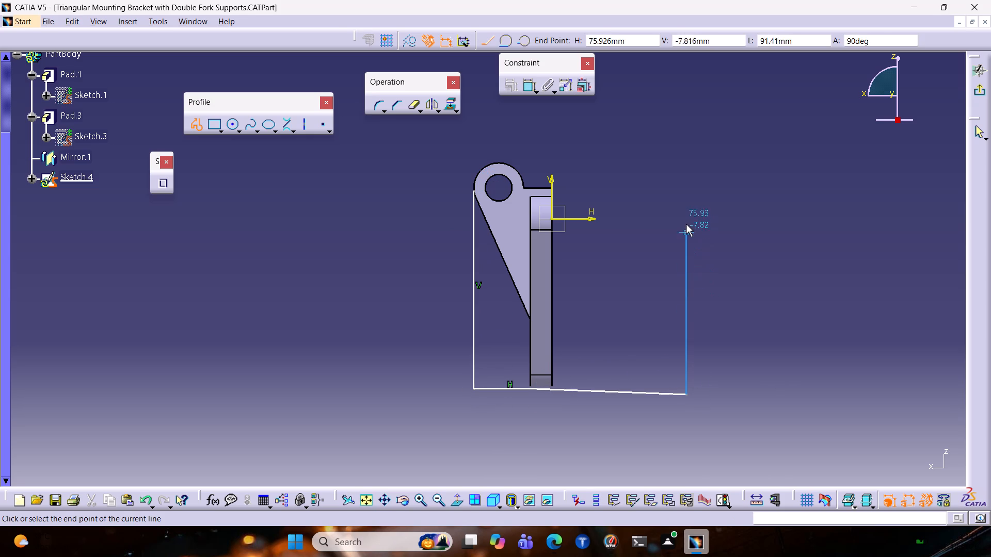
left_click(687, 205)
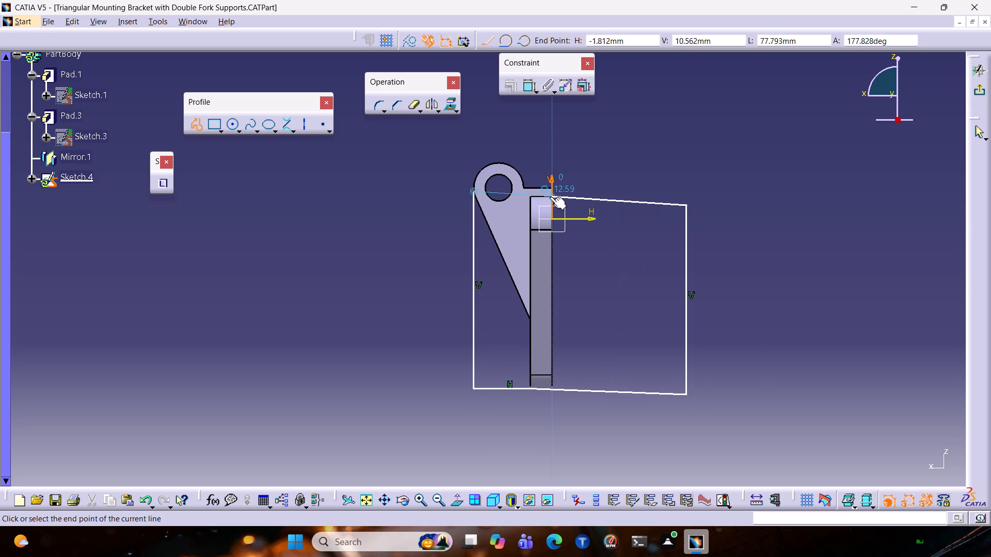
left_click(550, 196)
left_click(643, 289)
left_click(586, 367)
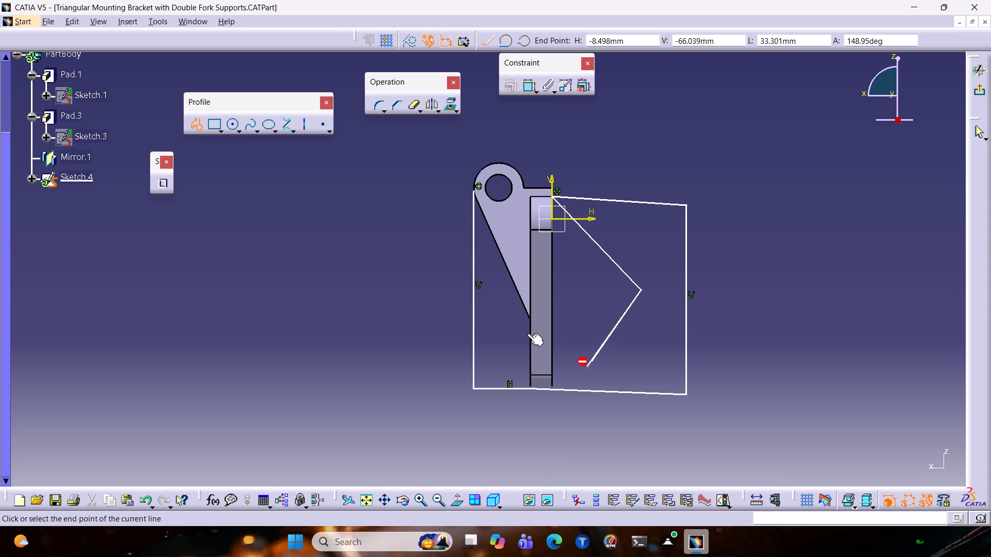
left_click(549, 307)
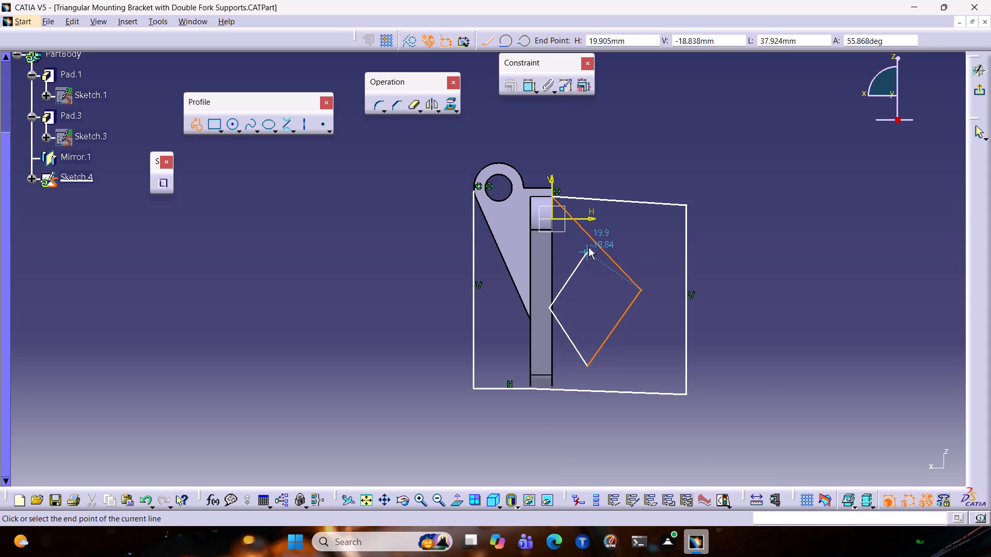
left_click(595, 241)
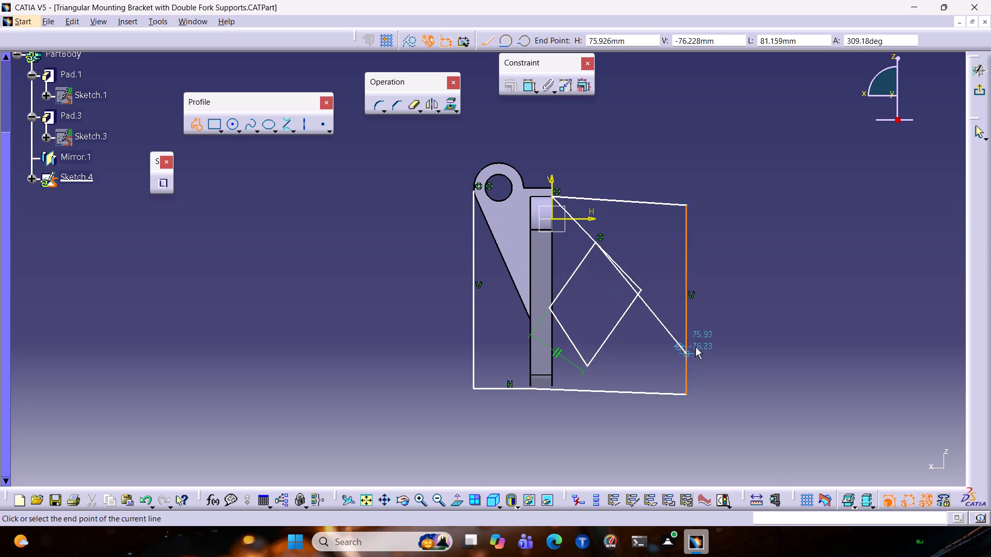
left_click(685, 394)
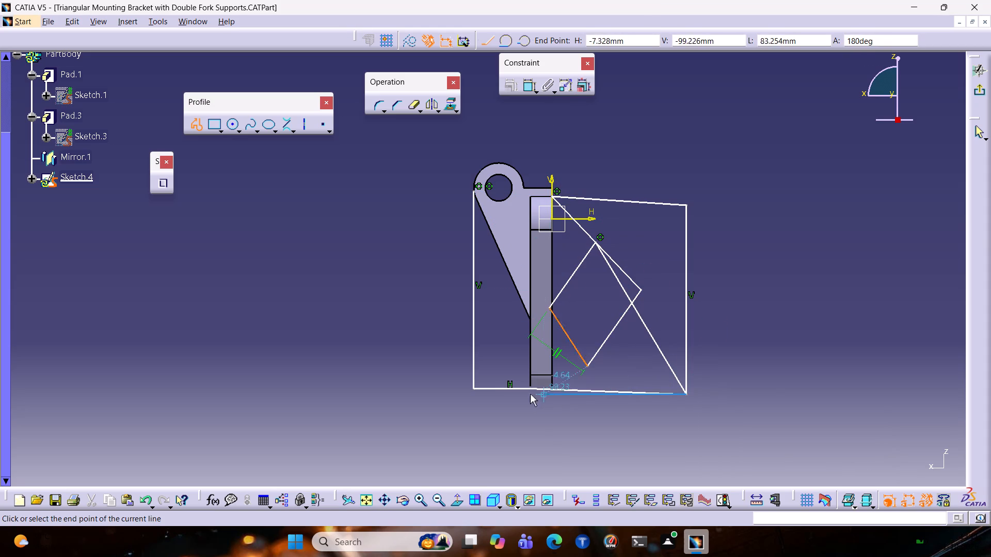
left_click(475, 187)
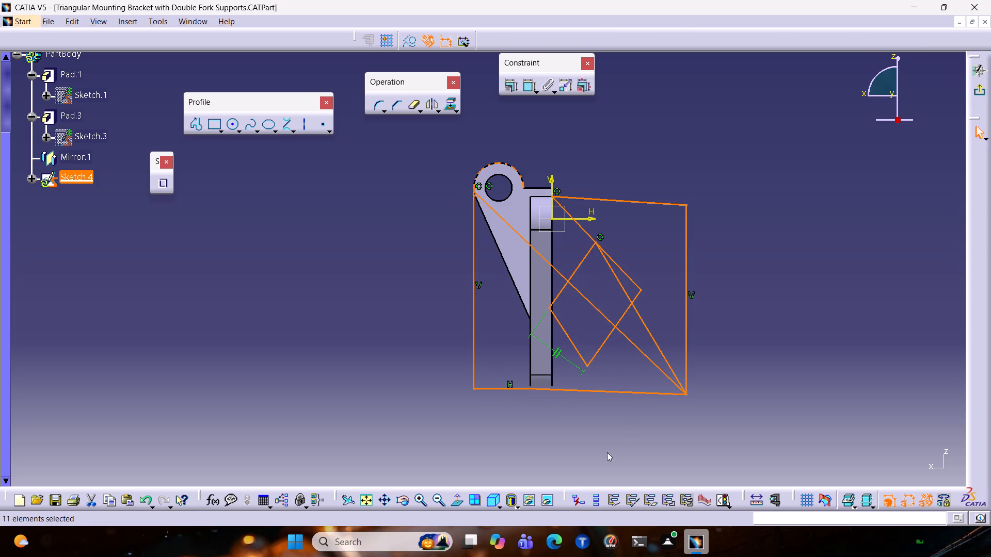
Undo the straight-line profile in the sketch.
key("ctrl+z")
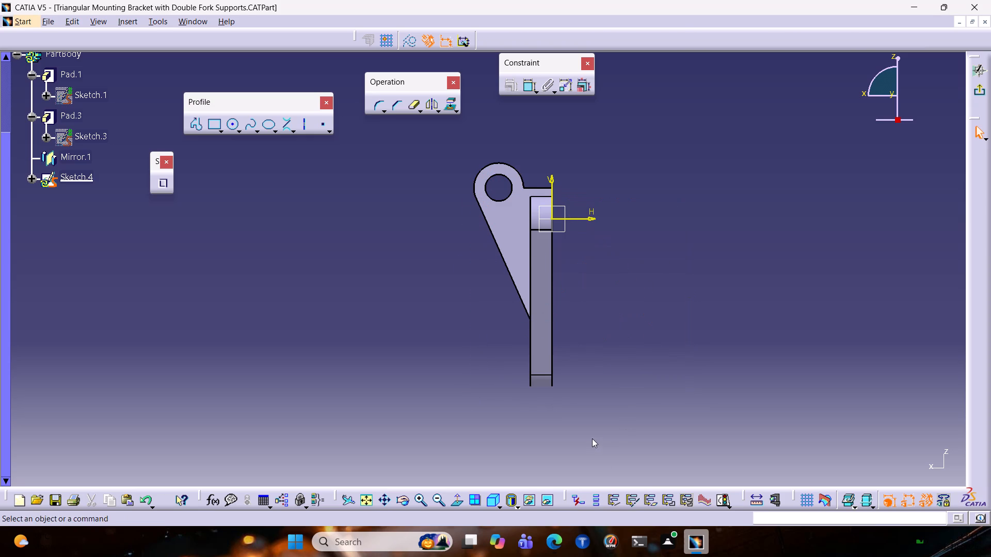
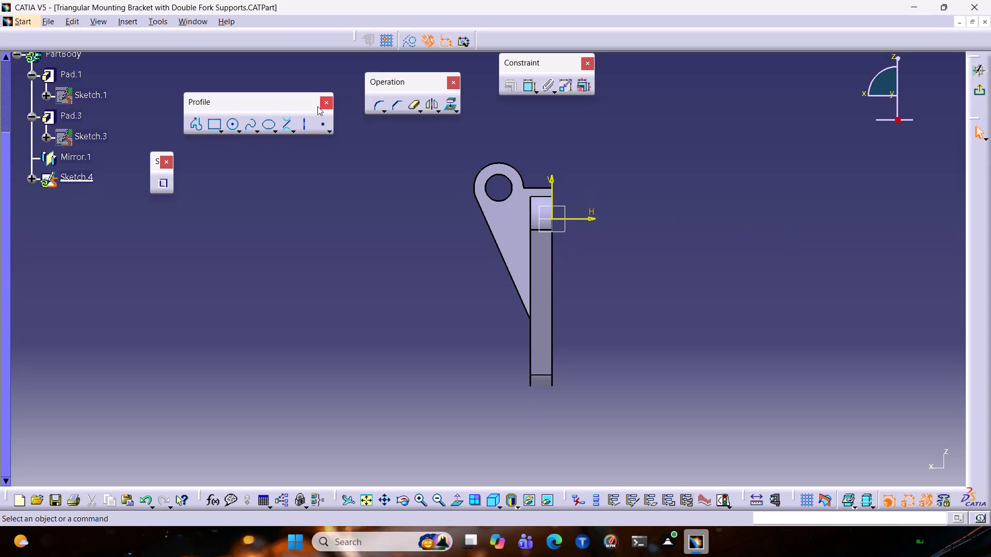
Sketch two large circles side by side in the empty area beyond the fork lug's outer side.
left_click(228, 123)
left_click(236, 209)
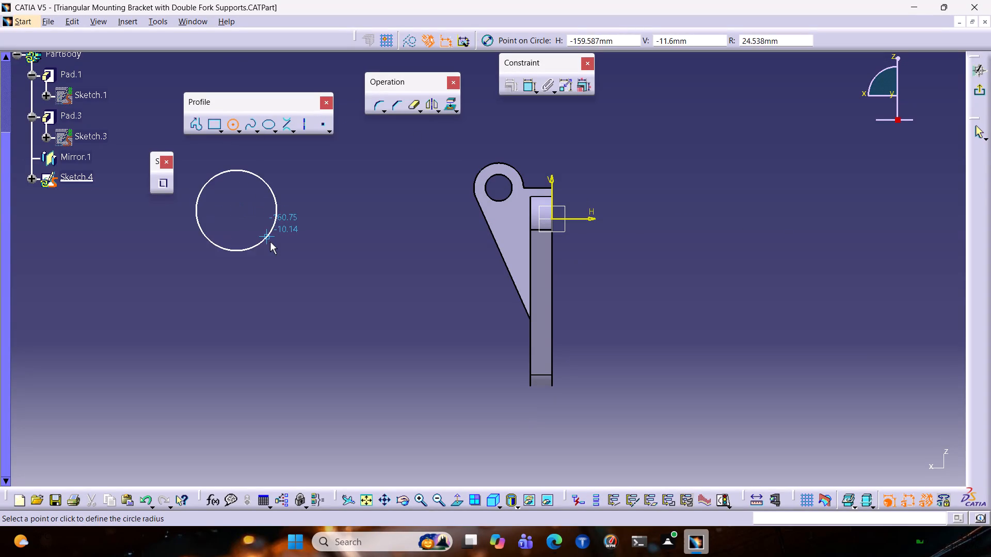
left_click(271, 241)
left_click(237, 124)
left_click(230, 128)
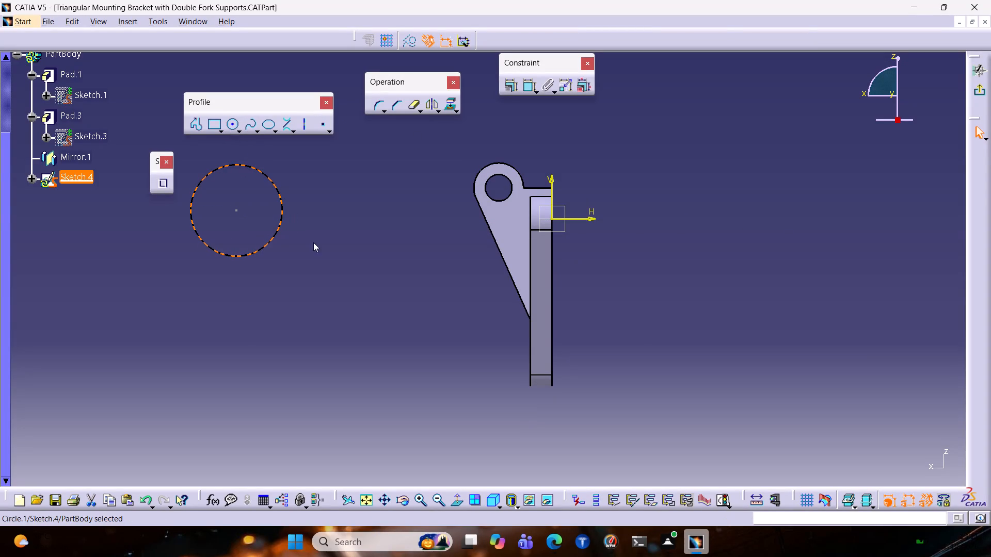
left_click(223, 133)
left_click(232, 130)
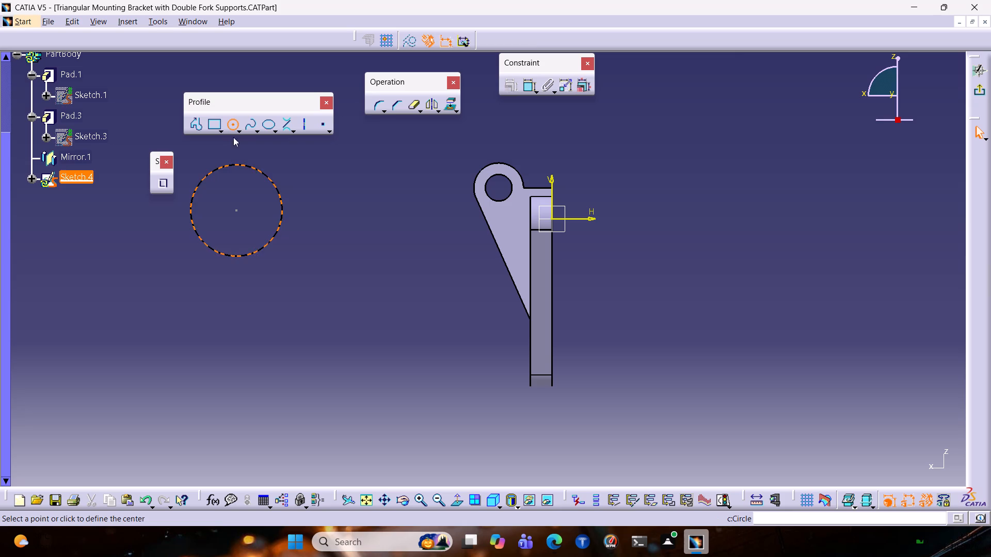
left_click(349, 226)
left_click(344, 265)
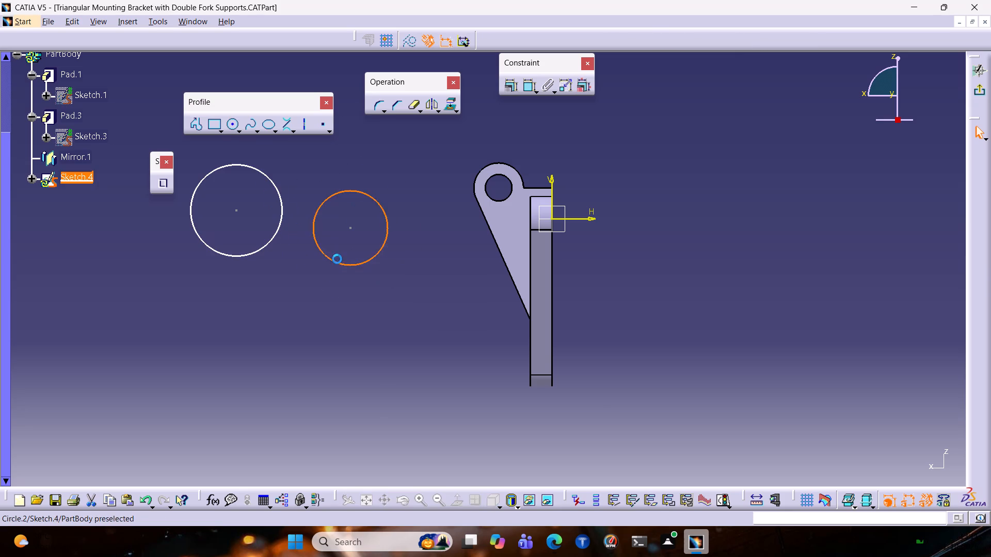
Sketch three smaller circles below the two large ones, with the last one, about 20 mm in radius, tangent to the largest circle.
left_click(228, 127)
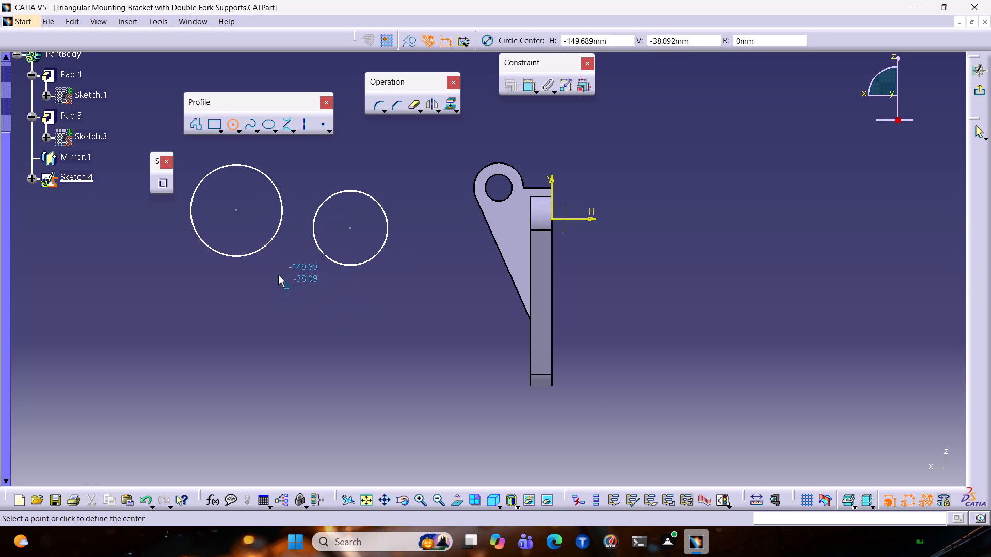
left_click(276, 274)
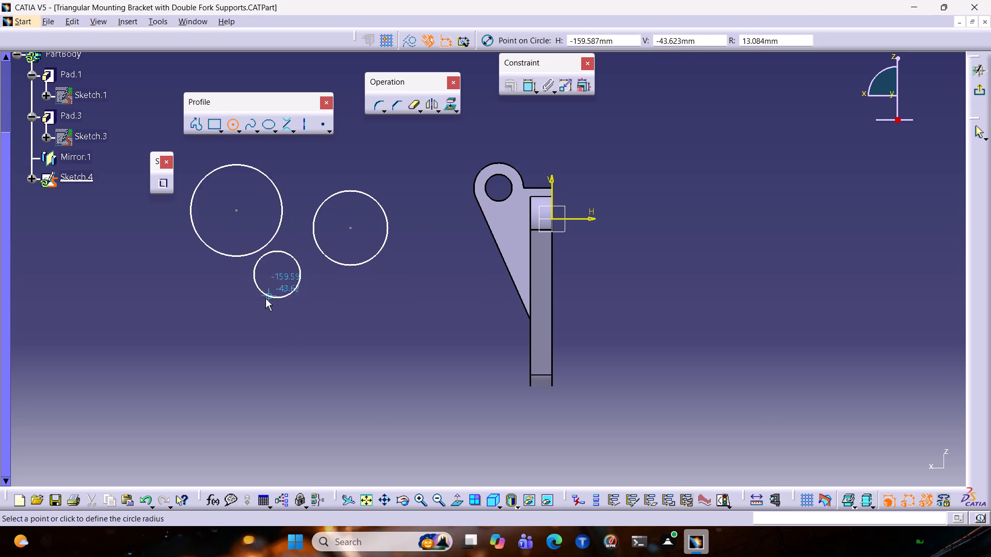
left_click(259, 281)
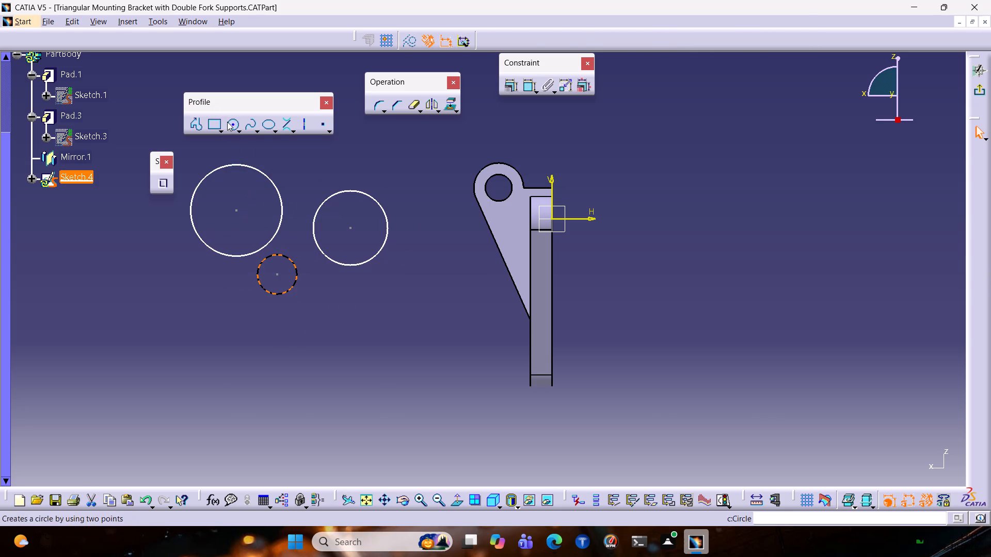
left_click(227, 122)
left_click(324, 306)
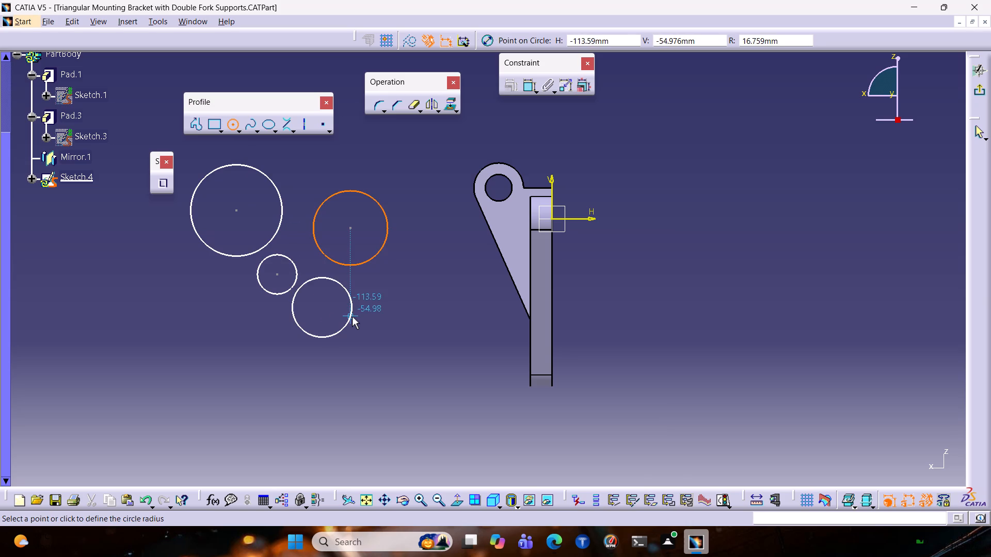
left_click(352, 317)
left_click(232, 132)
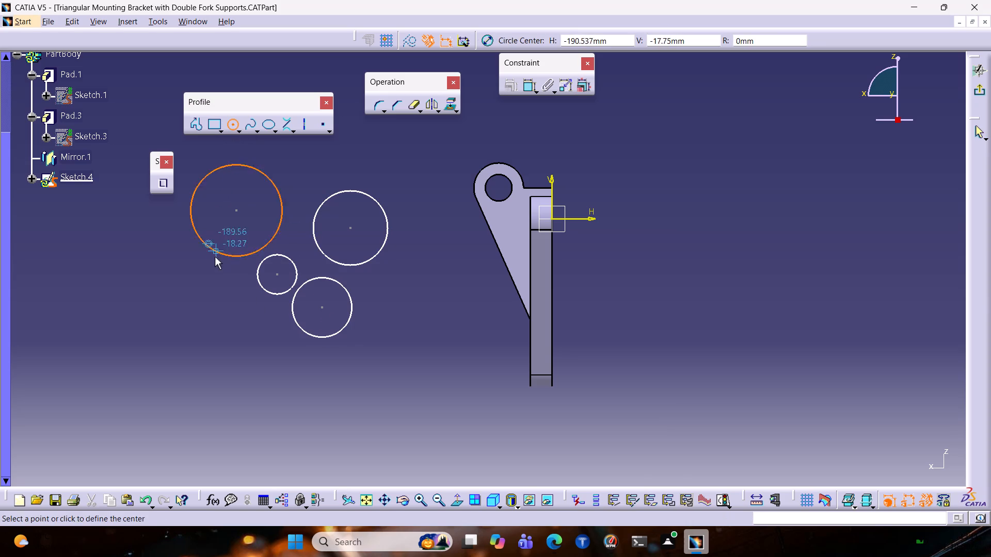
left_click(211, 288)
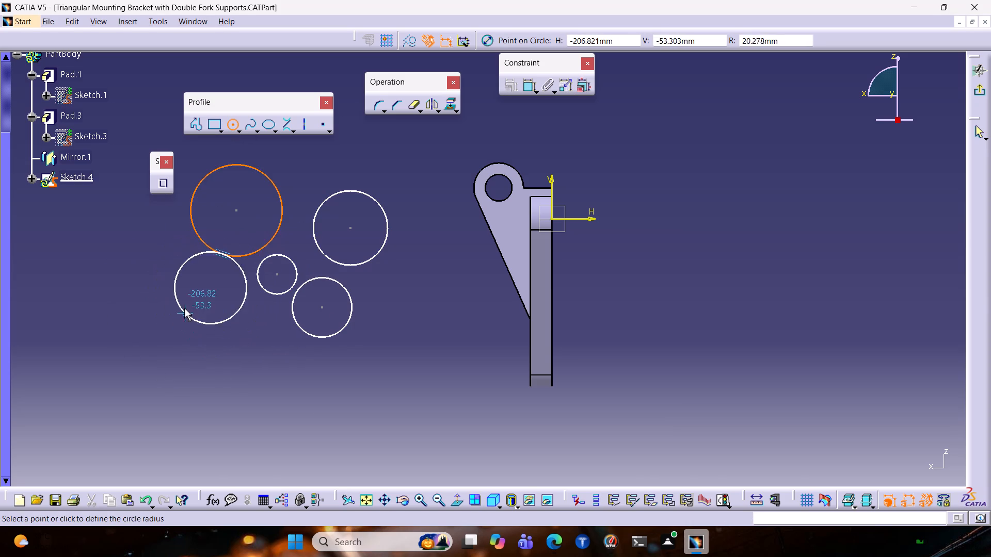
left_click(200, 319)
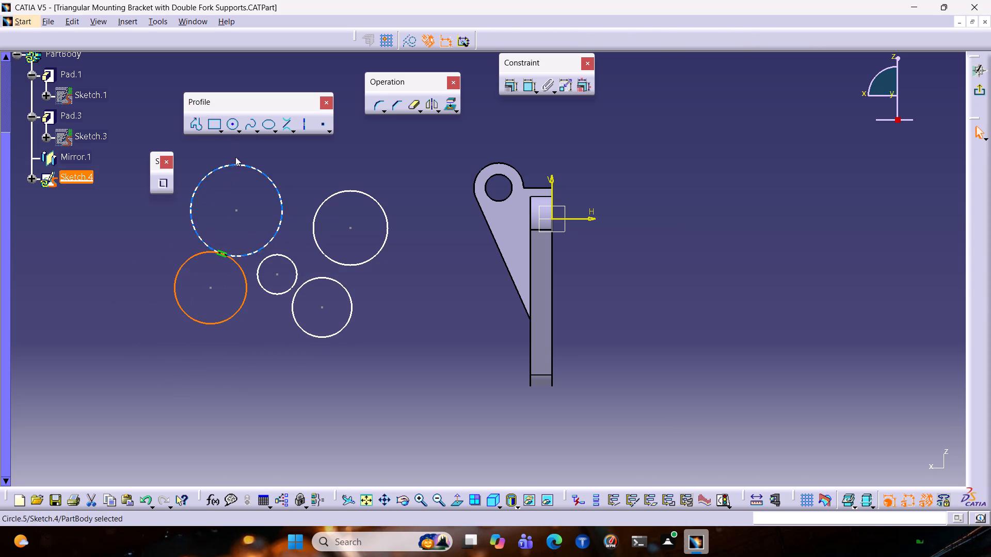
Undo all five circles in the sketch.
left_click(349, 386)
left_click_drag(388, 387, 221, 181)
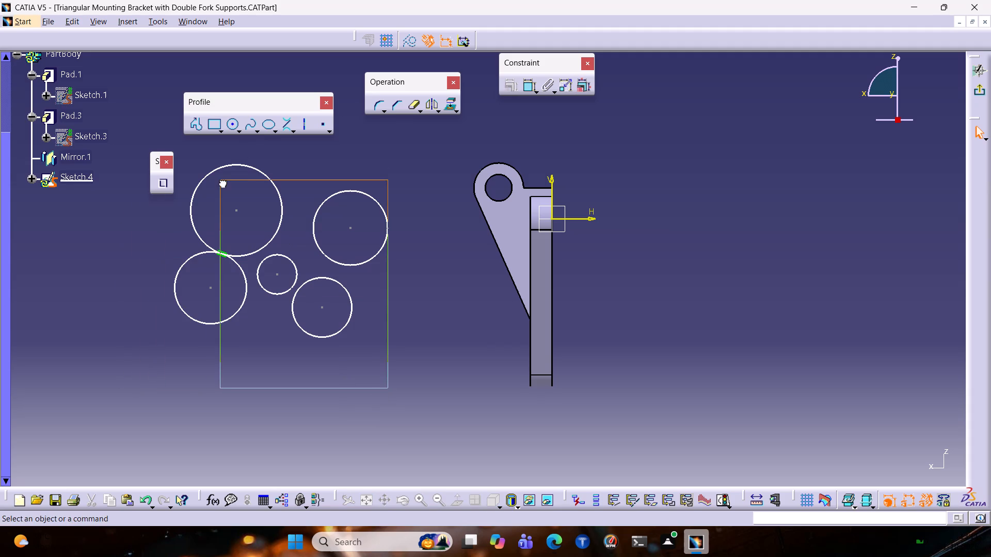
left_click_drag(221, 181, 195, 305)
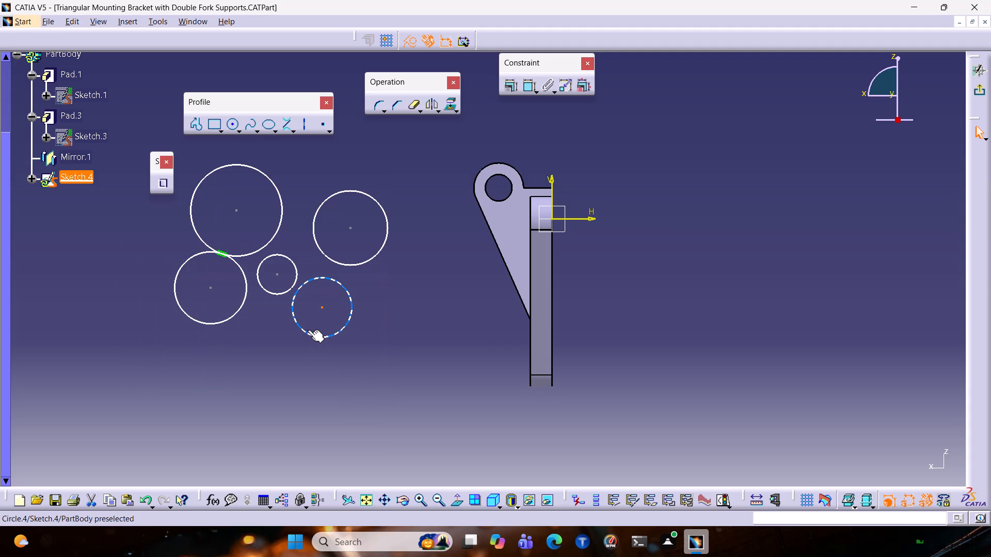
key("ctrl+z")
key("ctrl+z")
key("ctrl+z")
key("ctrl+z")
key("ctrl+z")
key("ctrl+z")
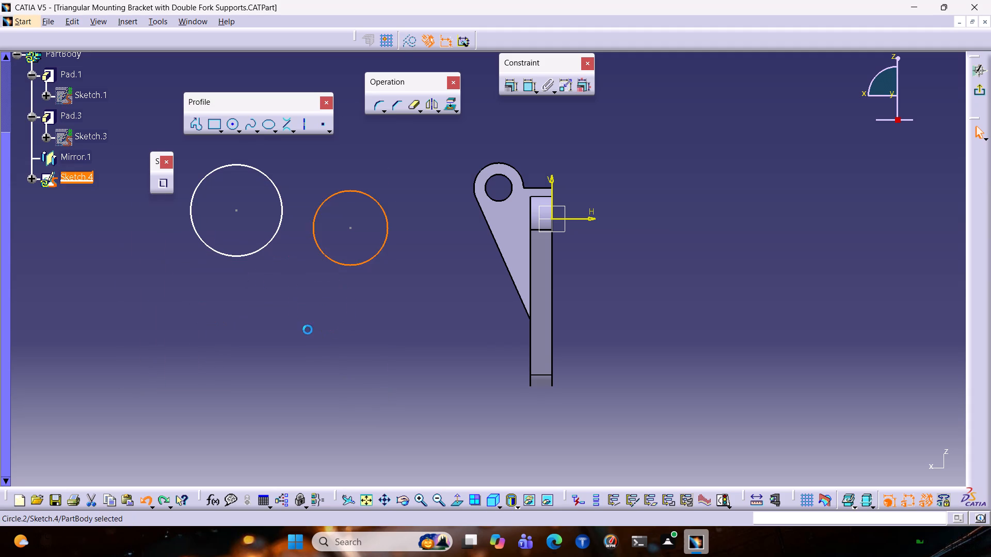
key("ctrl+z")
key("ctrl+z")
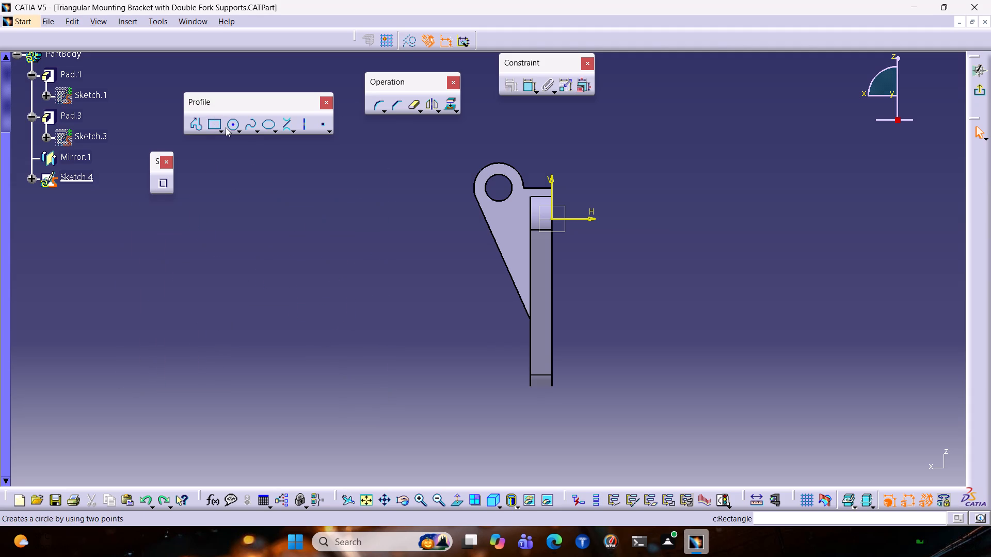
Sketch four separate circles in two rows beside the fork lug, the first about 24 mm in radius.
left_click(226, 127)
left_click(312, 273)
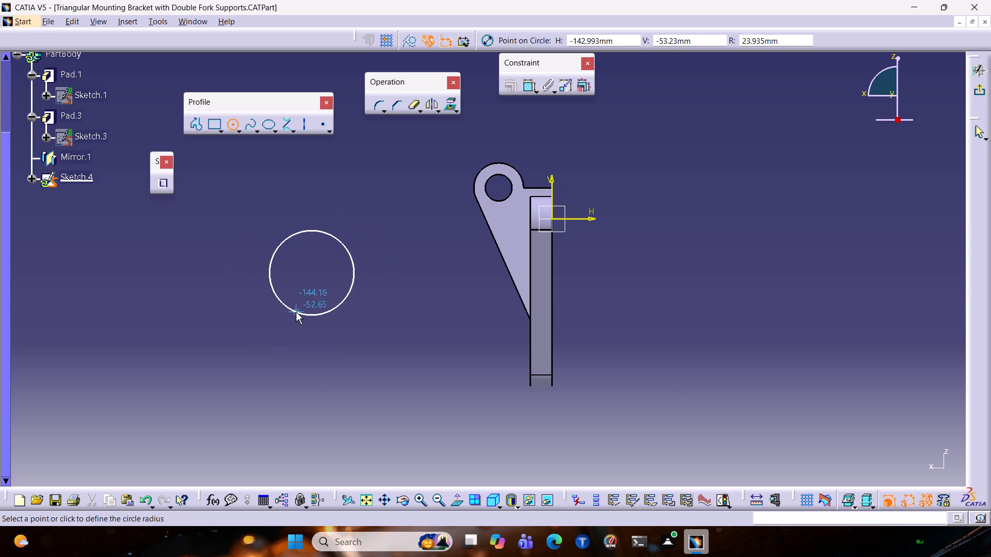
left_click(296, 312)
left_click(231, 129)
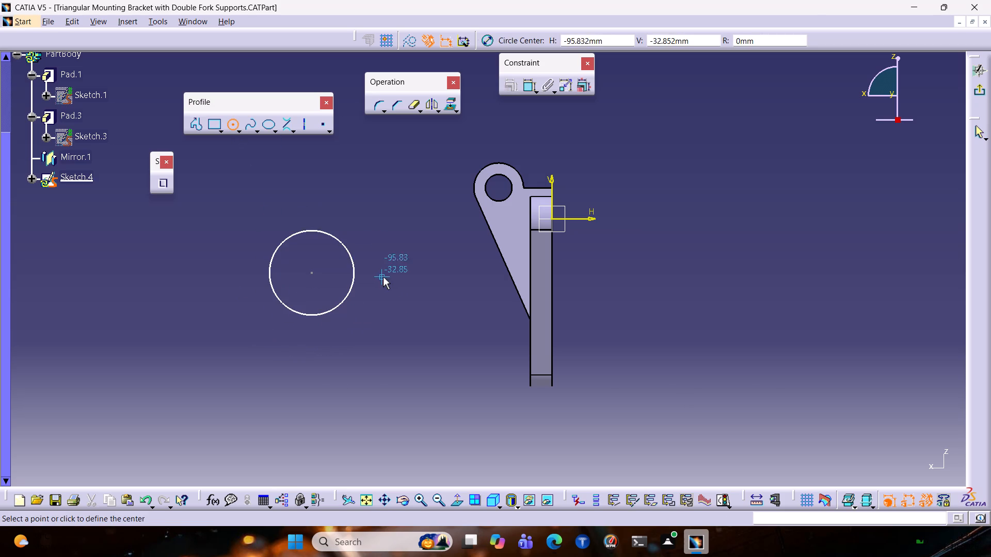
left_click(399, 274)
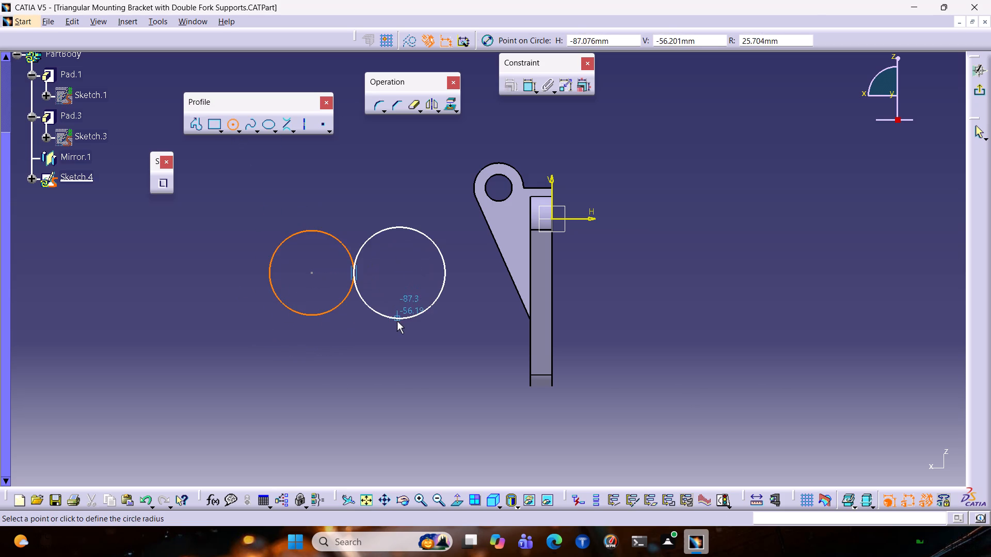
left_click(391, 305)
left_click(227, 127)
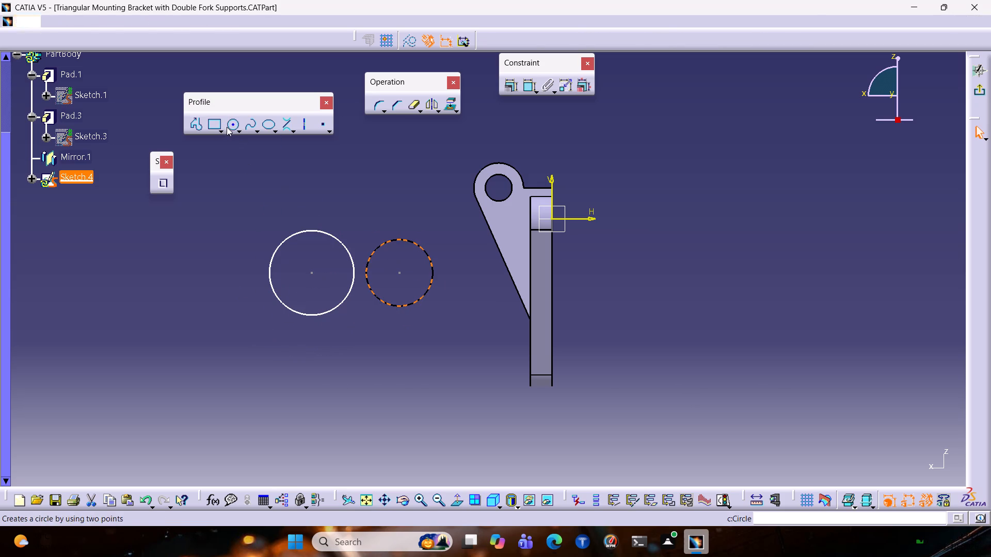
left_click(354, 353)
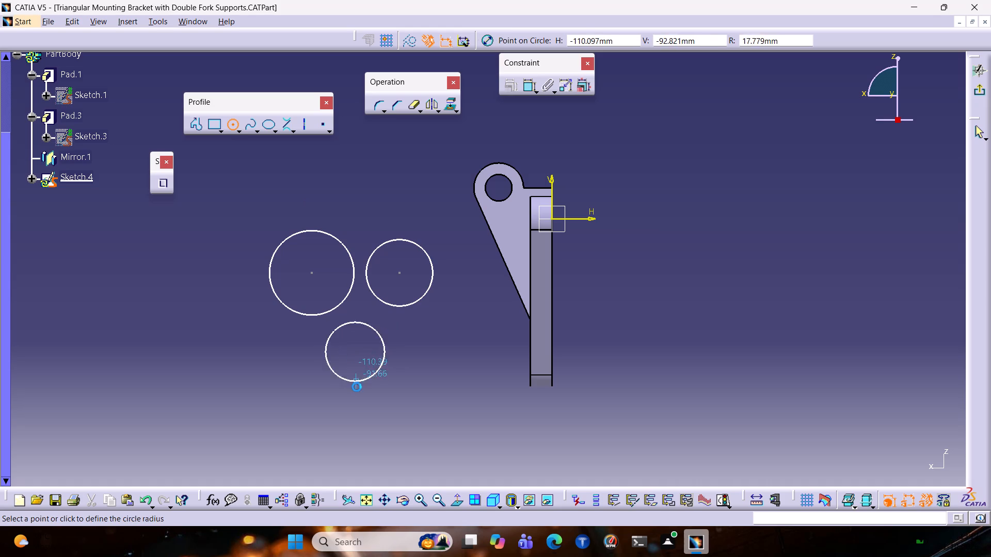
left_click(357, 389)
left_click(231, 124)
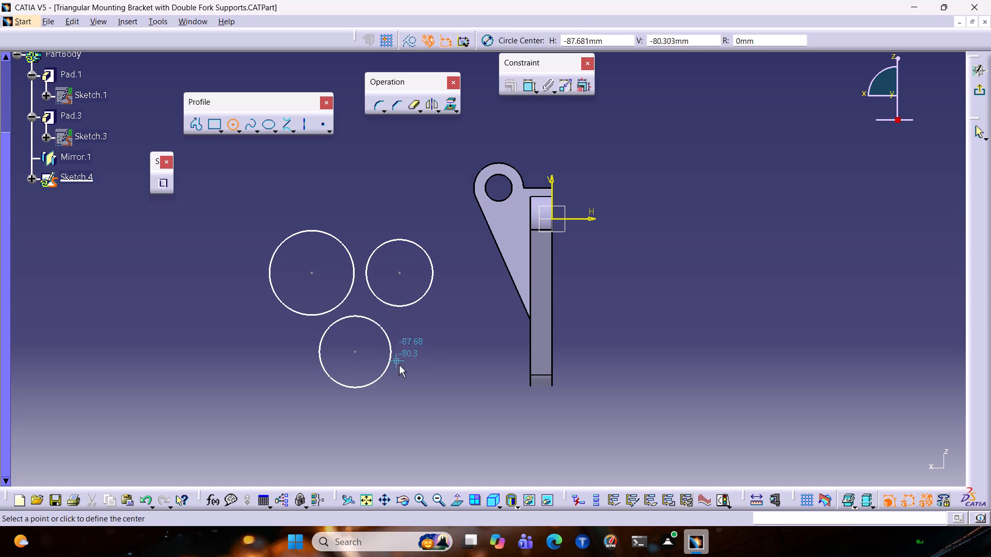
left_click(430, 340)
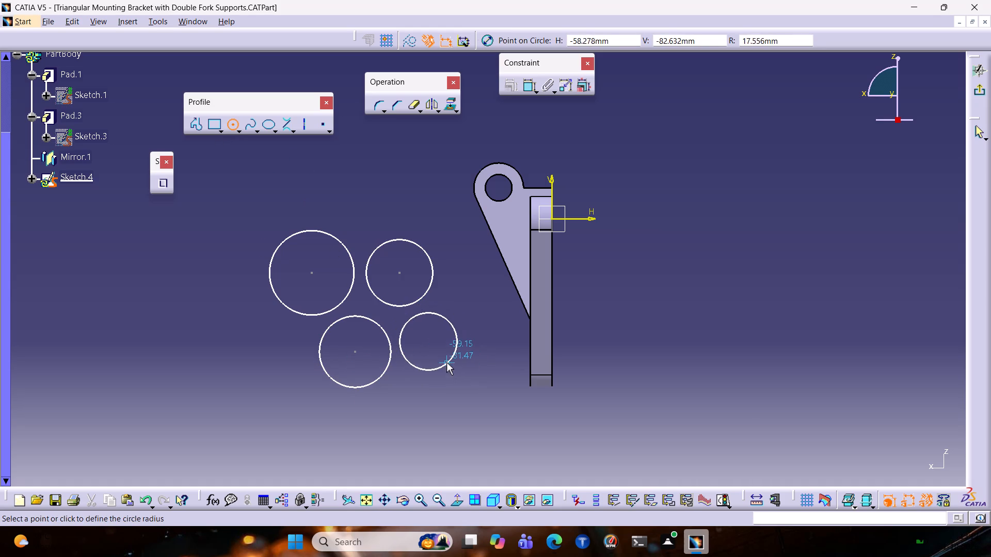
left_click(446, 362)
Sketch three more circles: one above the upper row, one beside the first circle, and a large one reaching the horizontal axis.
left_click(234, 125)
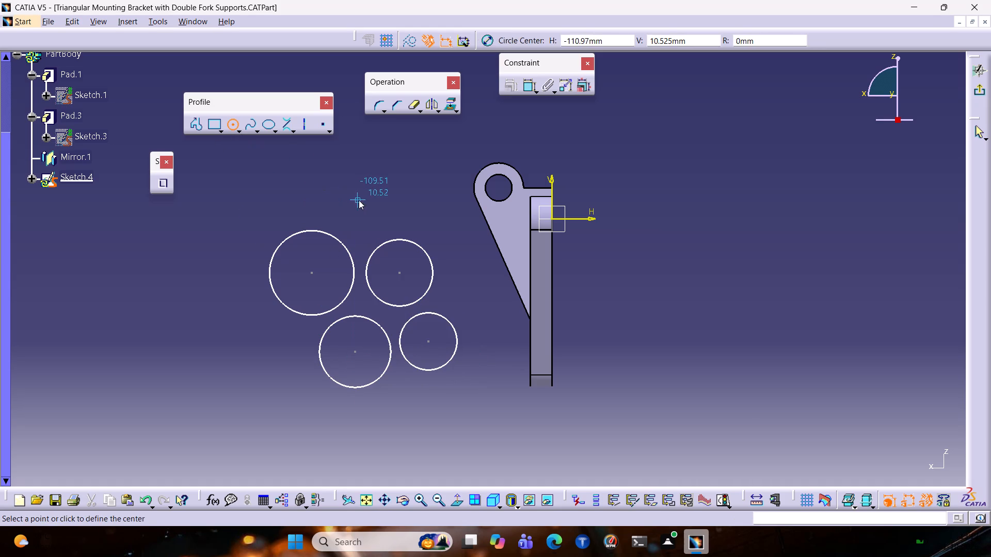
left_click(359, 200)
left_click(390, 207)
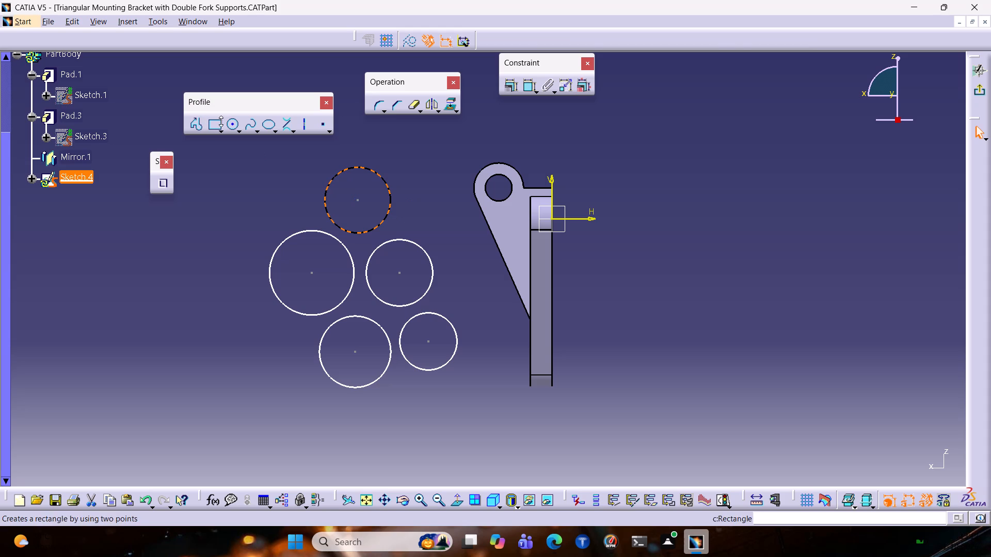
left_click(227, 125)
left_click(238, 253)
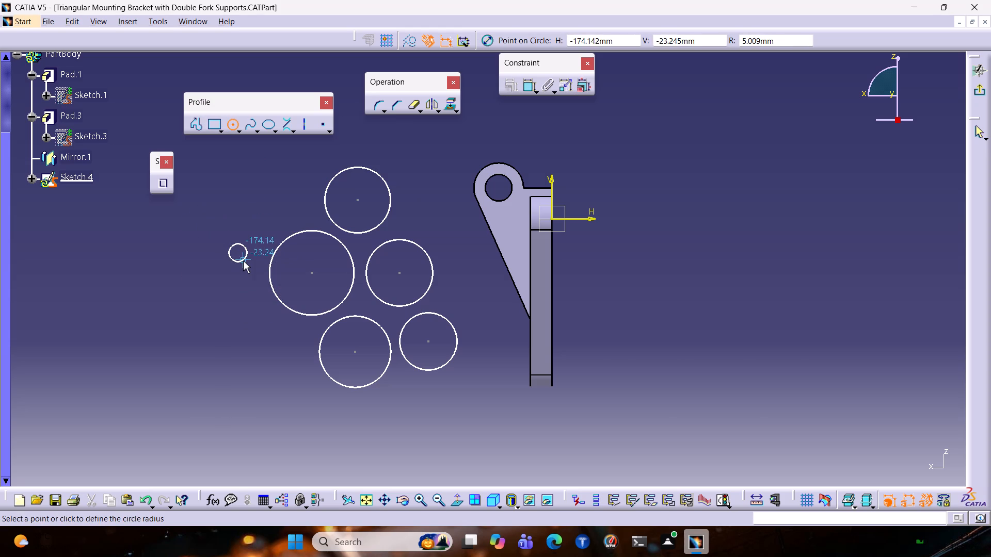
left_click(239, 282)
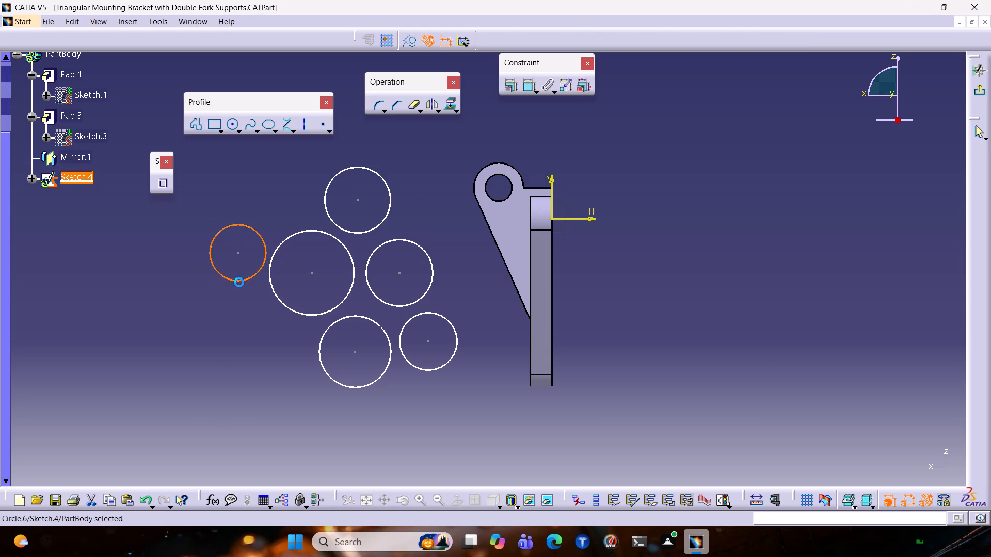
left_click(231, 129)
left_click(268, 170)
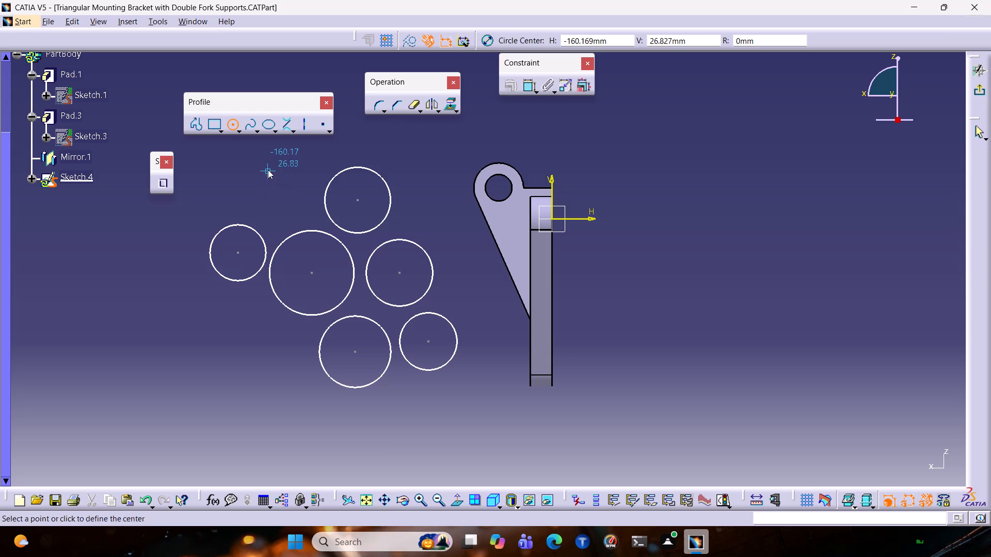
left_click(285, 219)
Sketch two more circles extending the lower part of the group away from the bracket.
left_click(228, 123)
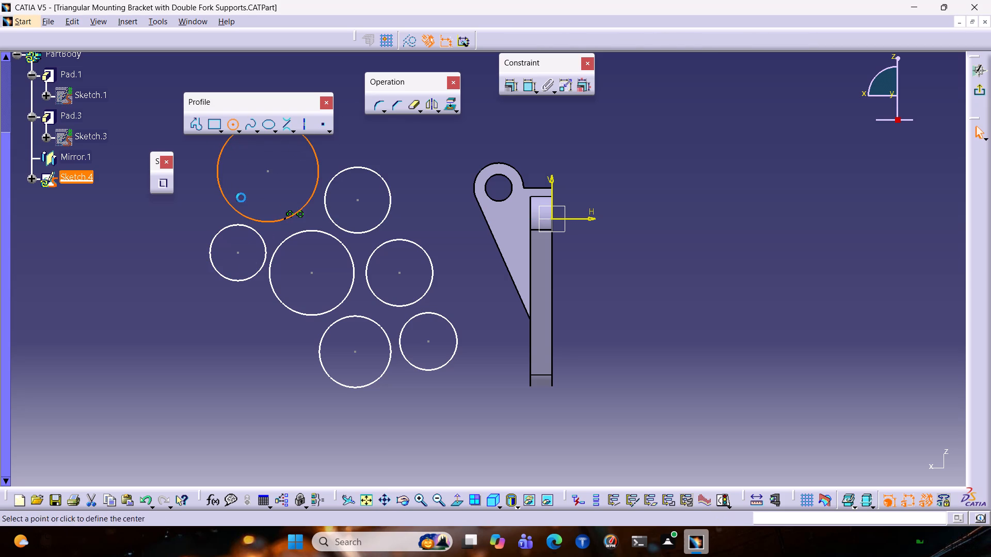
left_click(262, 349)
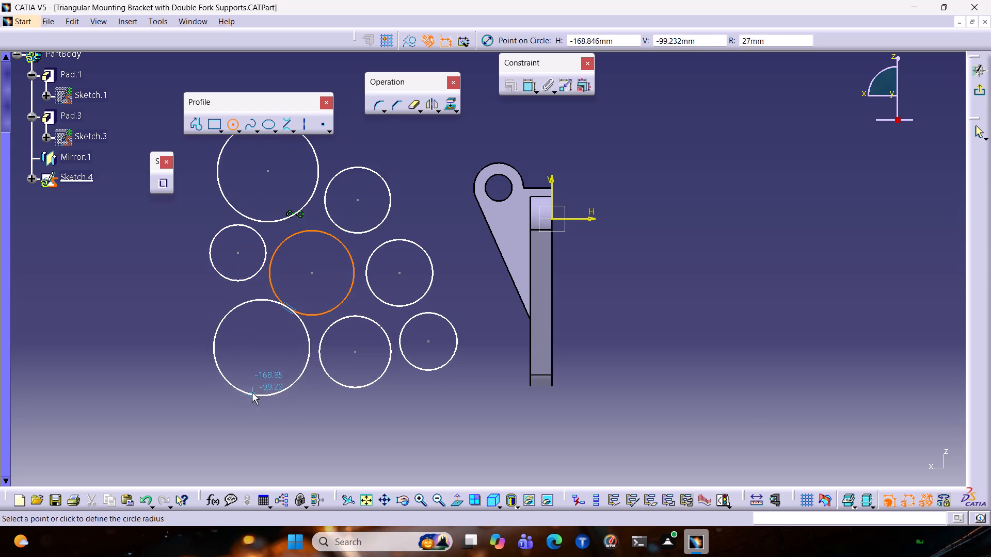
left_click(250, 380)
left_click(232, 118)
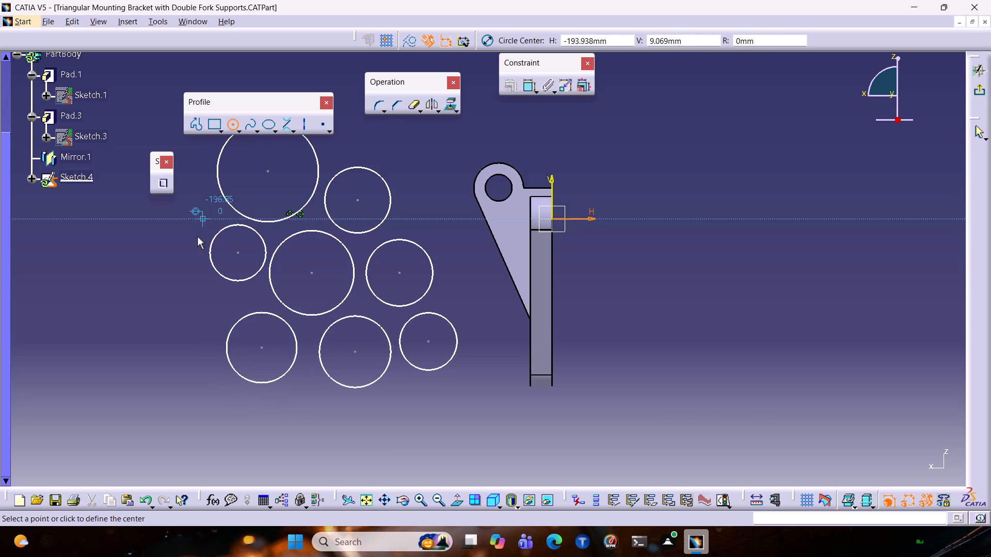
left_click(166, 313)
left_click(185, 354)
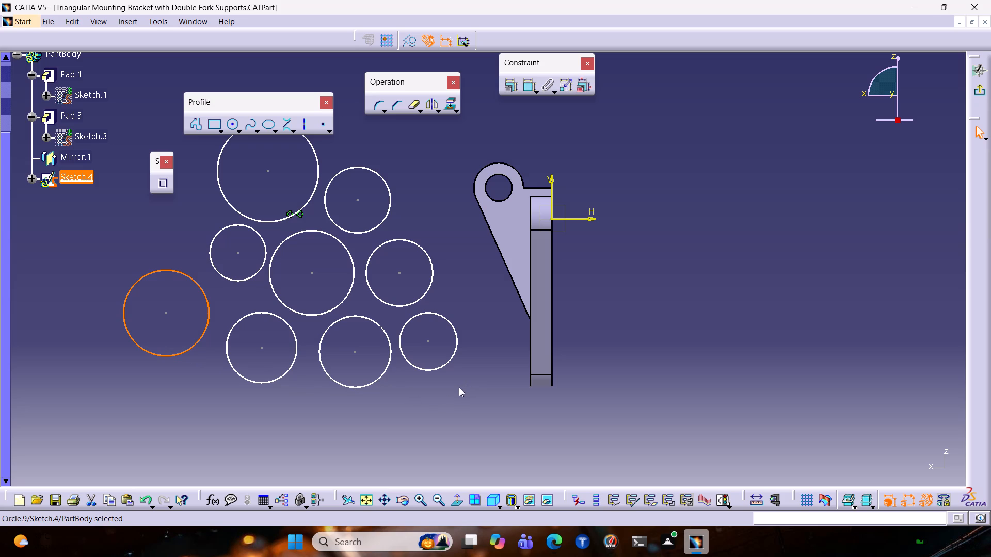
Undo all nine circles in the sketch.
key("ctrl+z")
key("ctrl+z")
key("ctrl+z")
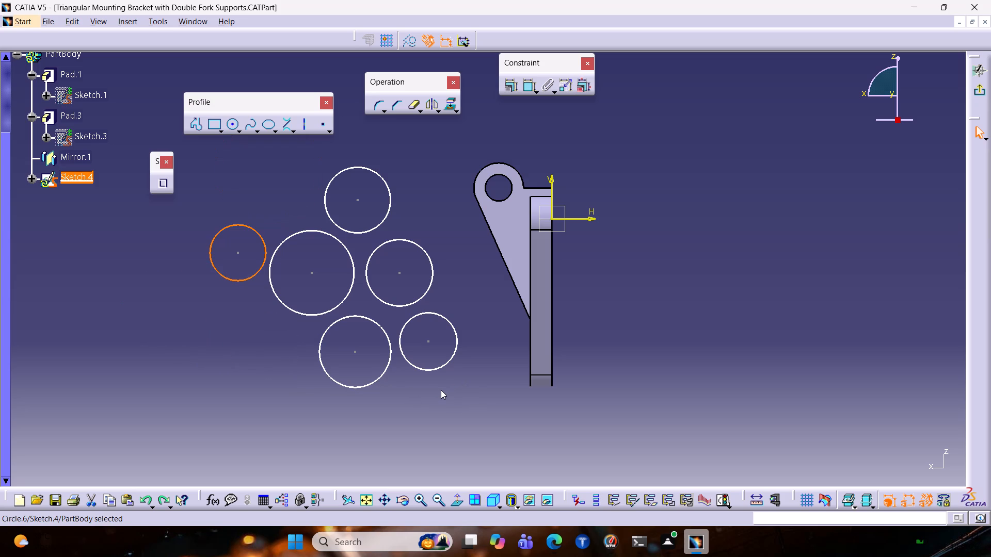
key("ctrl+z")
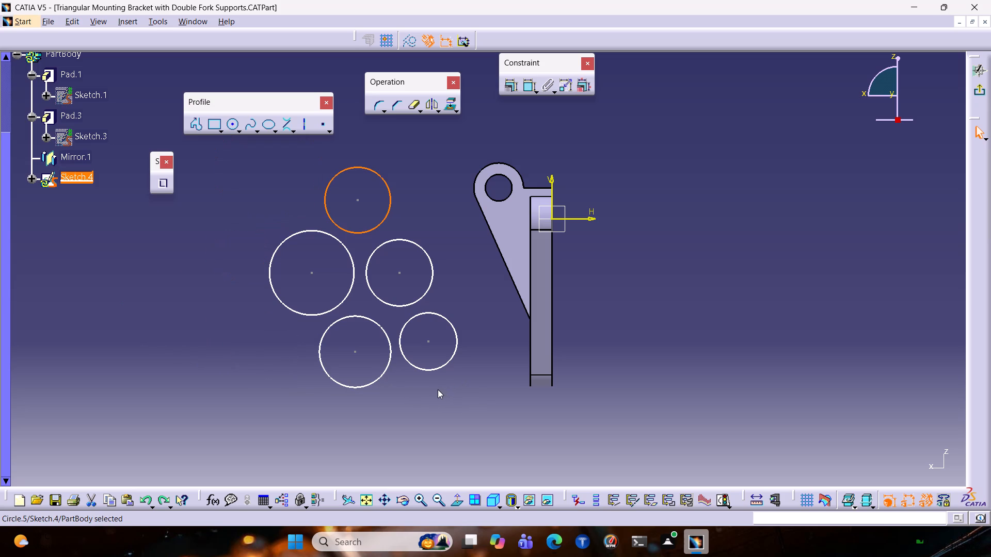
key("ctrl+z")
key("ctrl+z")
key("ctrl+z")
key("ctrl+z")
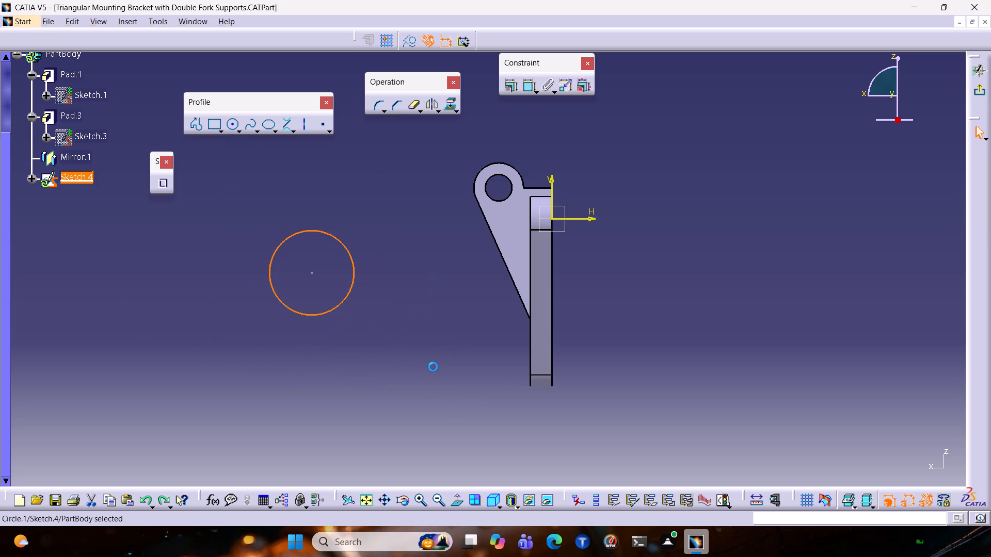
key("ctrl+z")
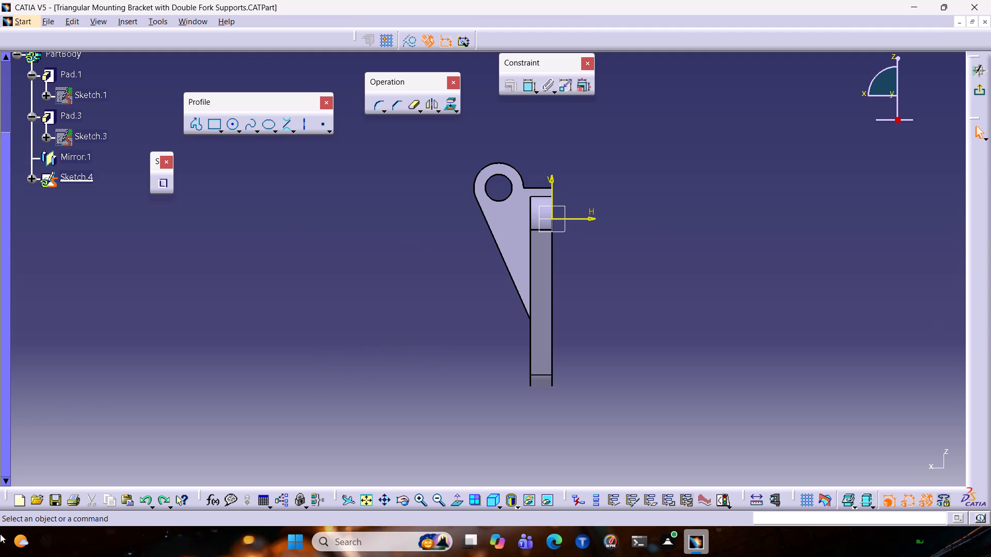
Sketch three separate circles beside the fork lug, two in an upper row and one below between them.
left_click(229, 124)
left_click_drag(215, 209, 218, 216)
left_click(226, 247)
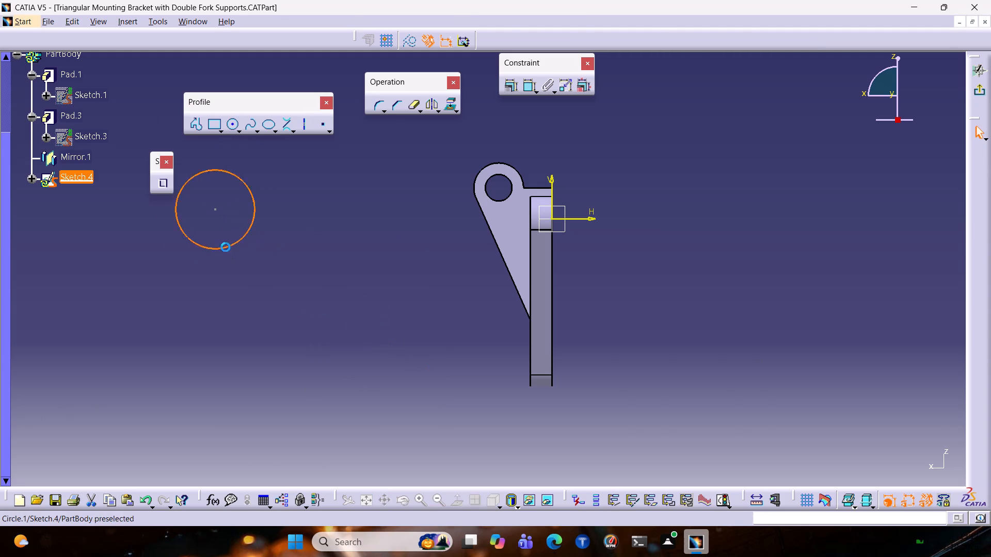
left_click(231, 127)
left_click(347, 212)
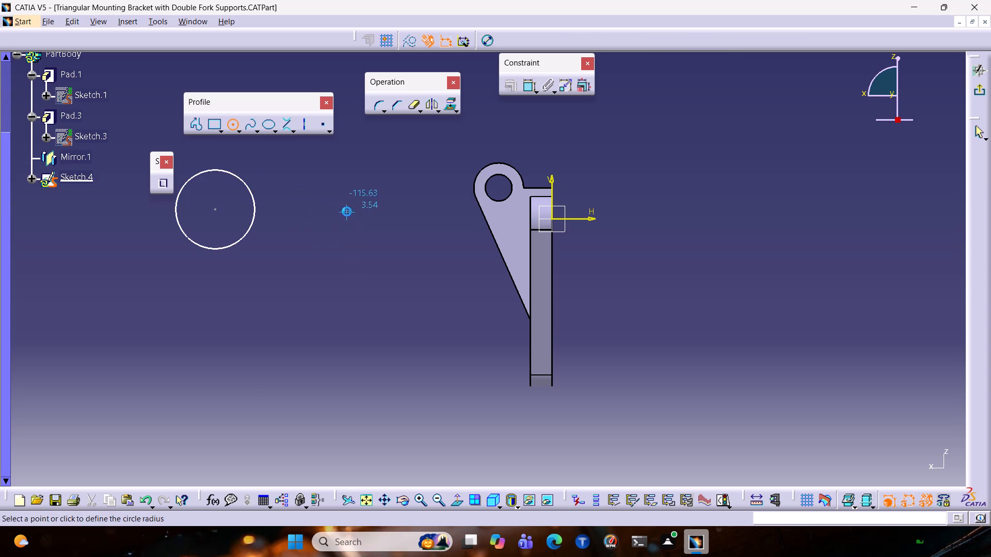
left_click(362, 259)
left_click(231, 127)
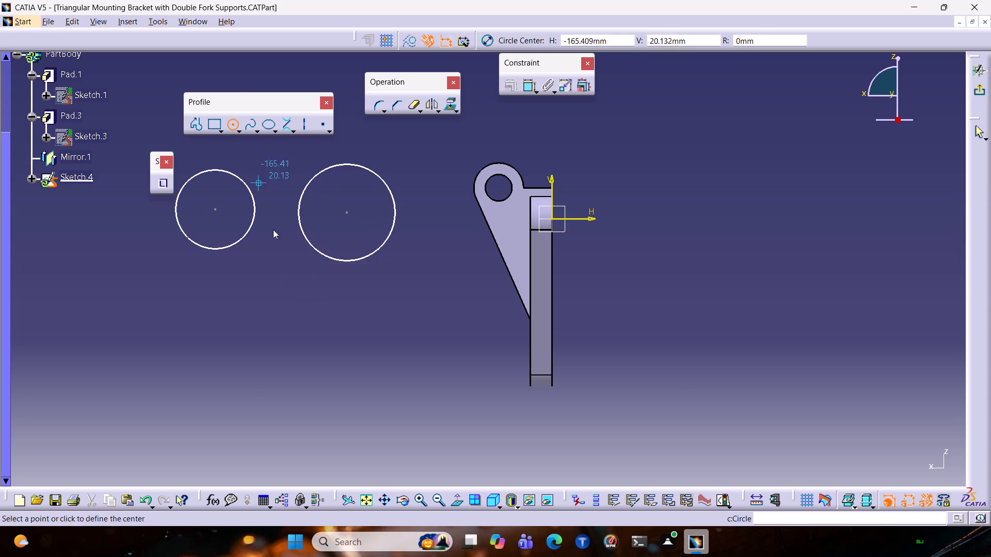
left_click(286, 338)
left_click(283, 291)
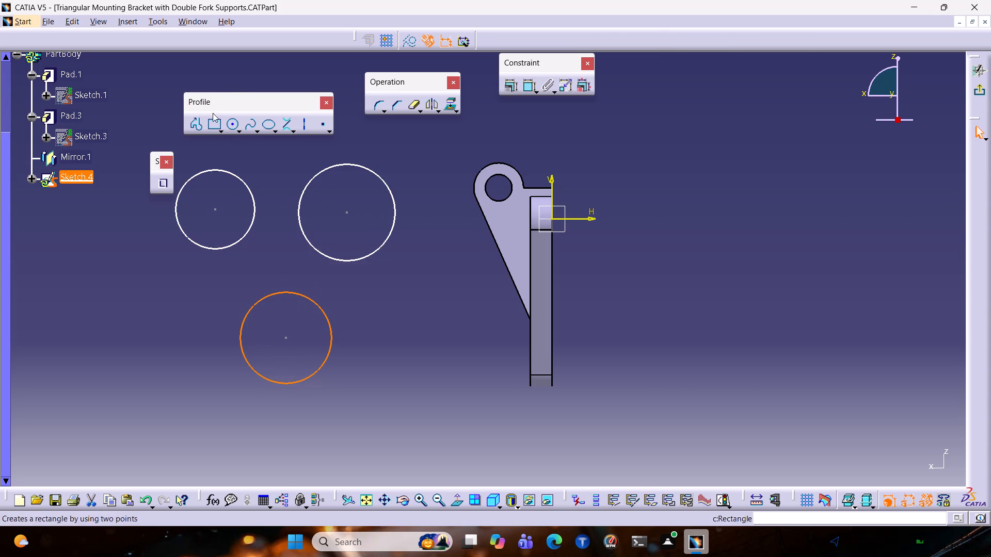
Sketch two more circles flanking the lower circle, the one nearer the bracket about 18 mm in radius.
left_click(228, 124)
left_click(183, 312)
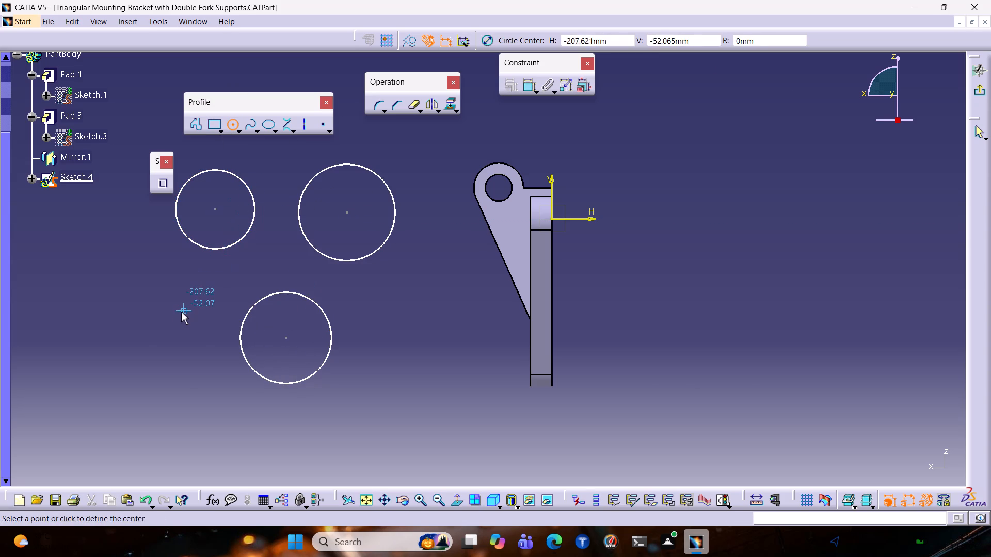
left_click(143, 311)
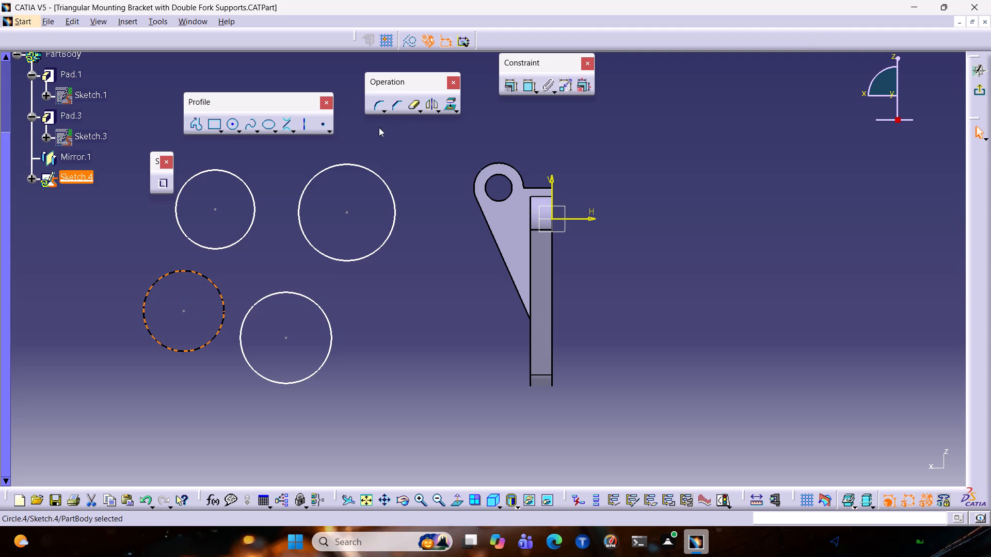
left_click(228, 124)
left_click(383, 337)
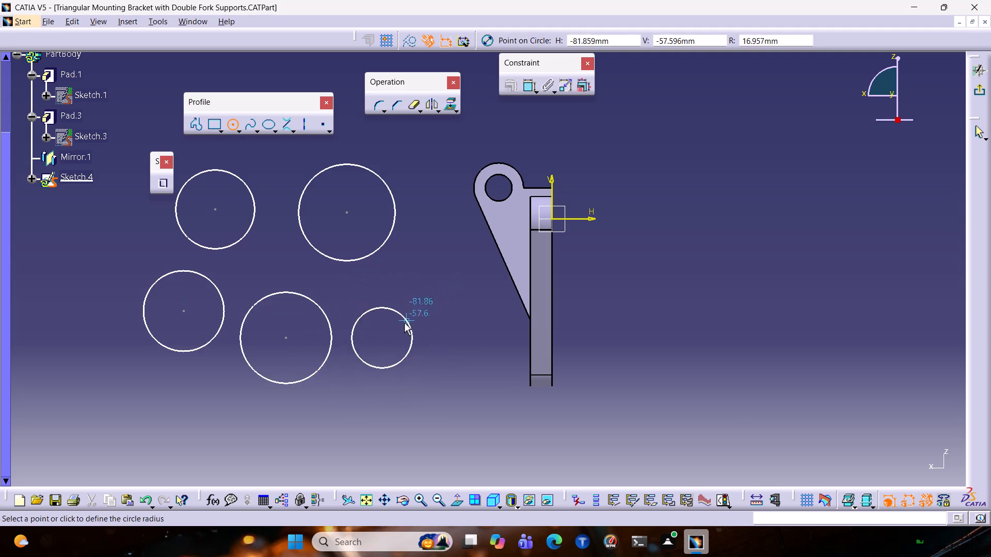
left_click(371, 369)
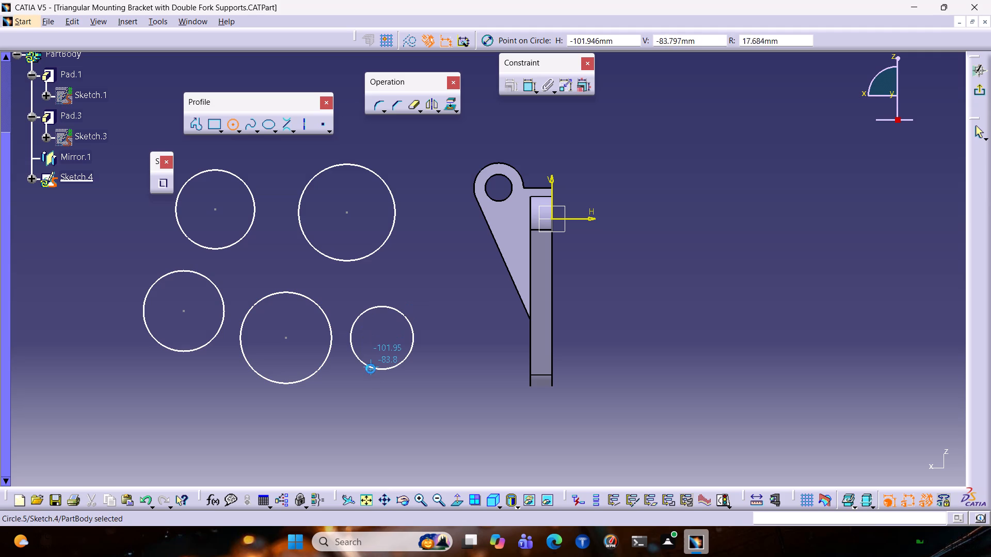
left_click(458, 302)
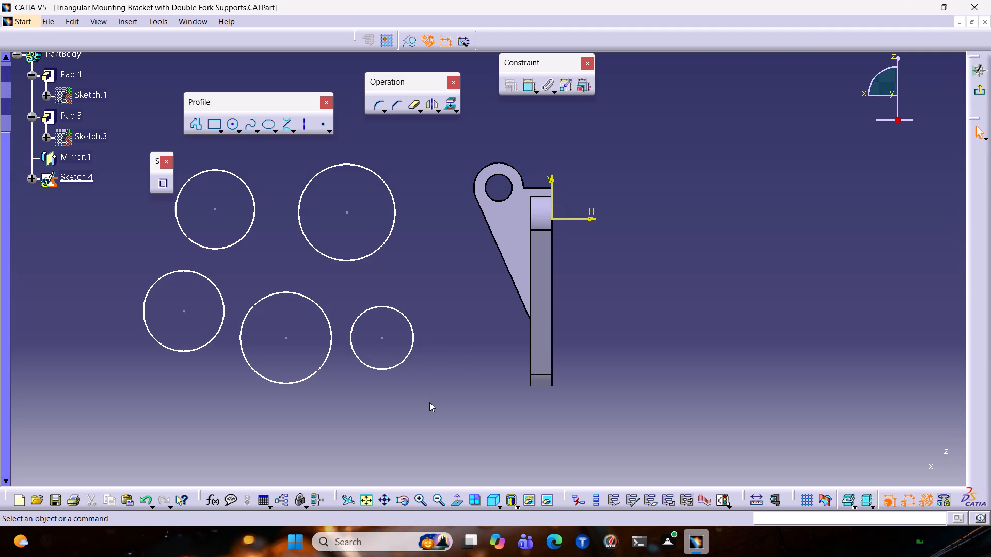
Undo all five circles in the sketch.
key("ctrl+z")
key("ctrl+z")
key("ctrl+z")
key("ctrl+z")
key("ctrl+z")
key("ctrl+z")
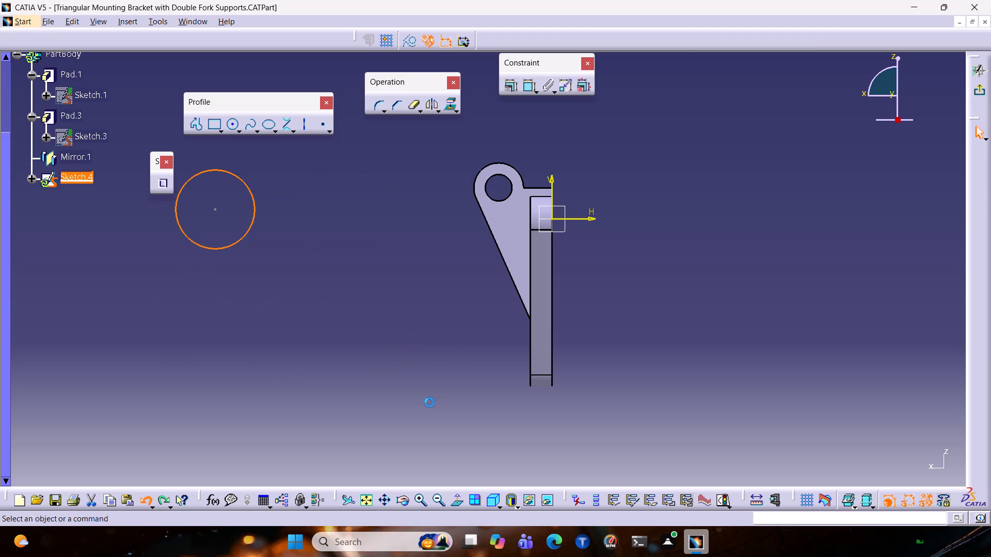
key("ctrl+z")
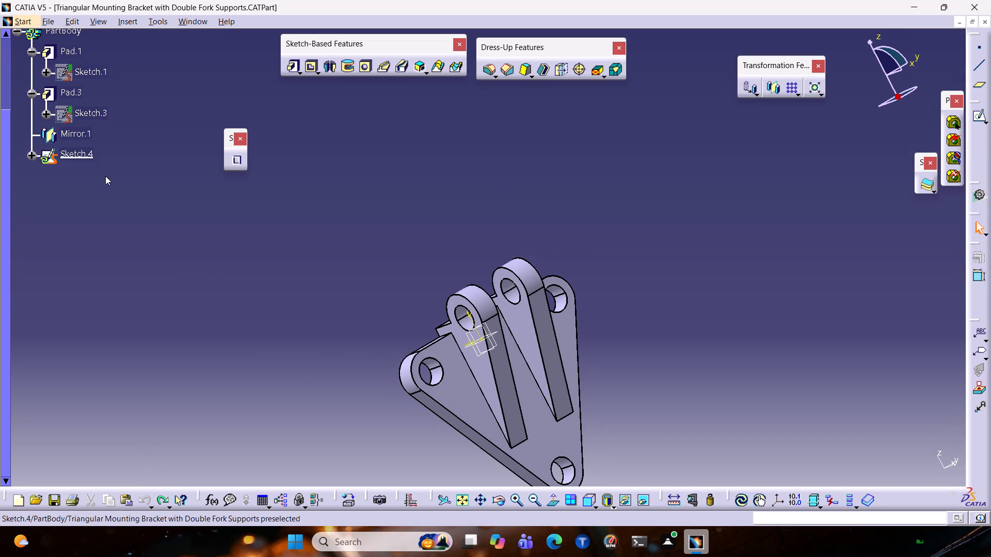
Reopen Sketch.4 and draw a closed four-sided profile off the plate's back edge, starting about 50 mm below the horizontal axis.
double_click(87, 154)
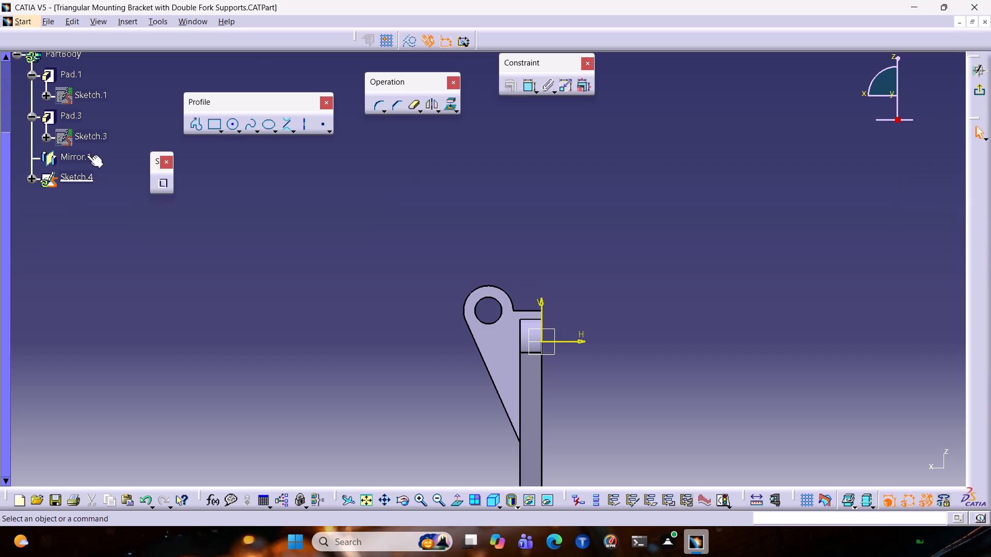
middle_click_drag(411, 368, 387, 191)
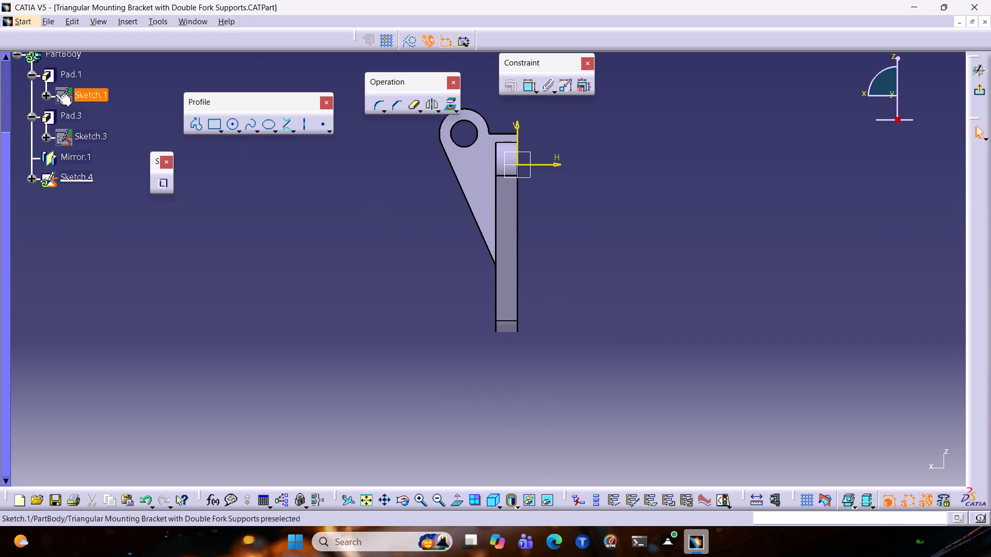
left_click(191, 123)
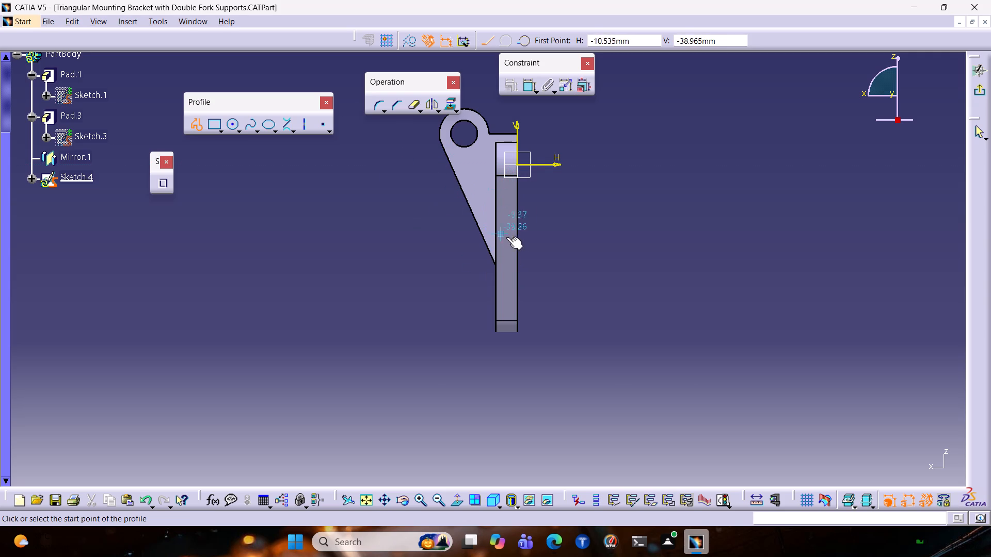
left_click(516, 254)
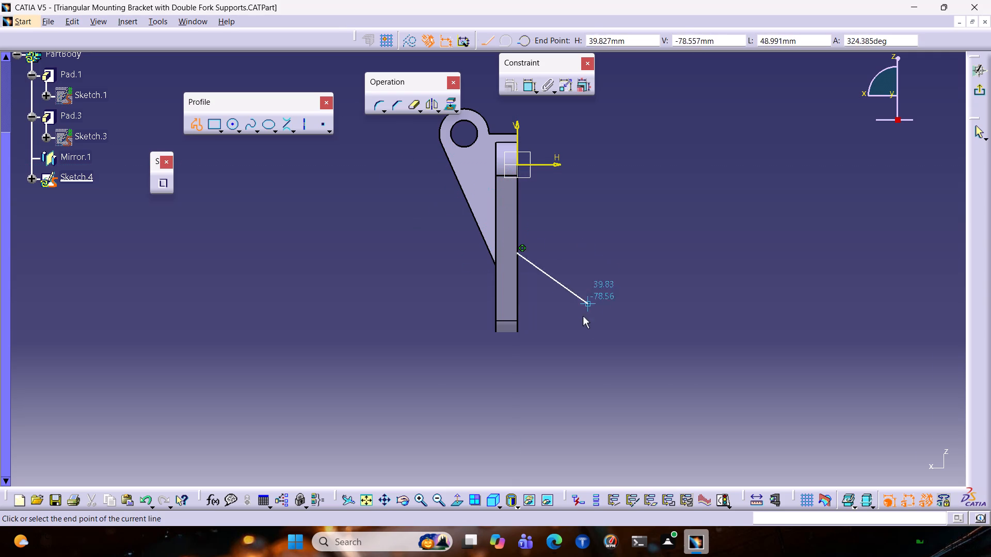
left_click(639, 252)
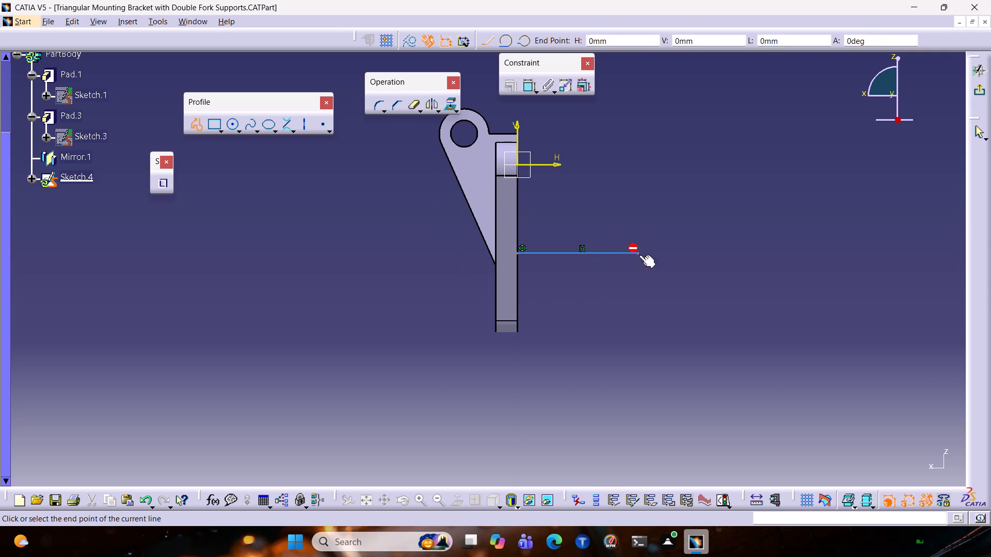
left_click(638, 339)
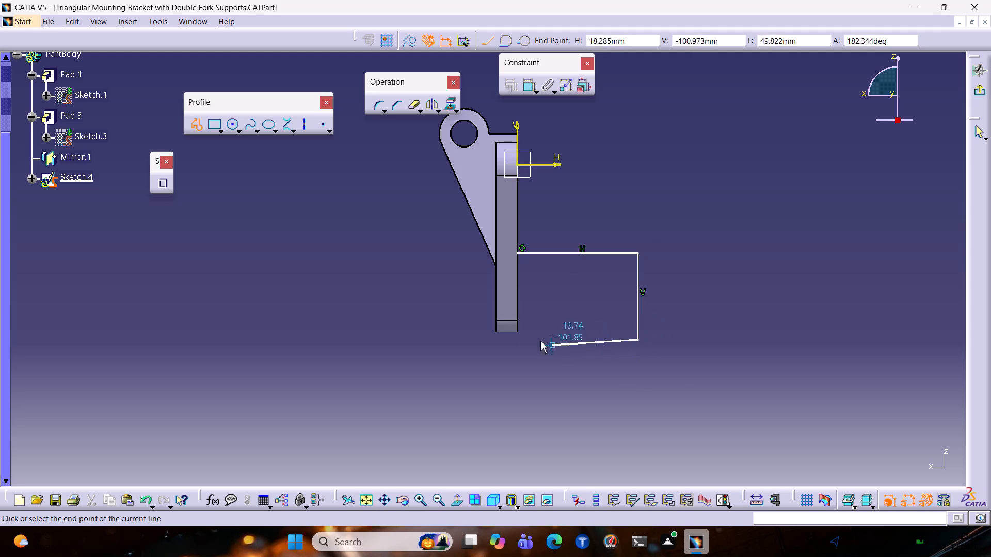
left_click(516, 329)
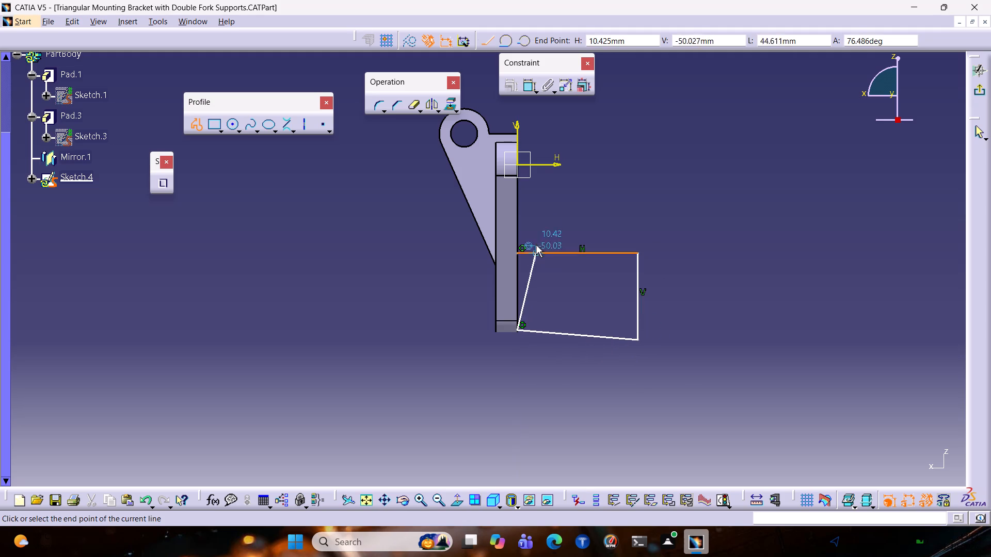
left_click(518, 255)
left_click(653, 354)
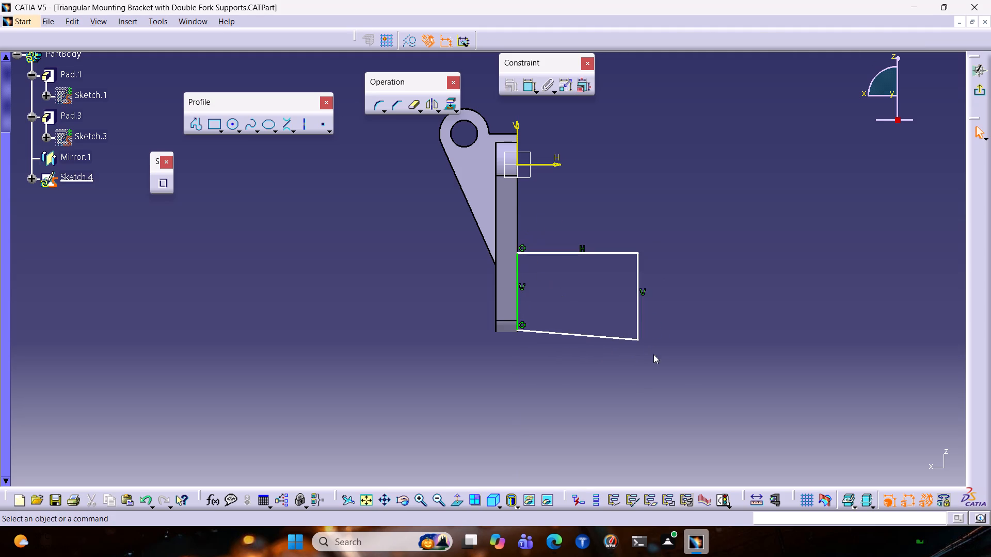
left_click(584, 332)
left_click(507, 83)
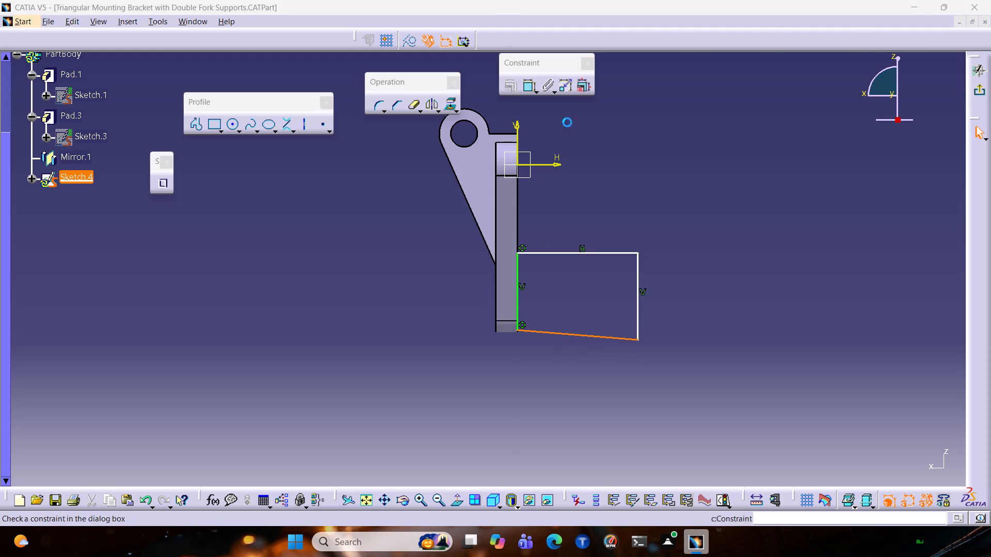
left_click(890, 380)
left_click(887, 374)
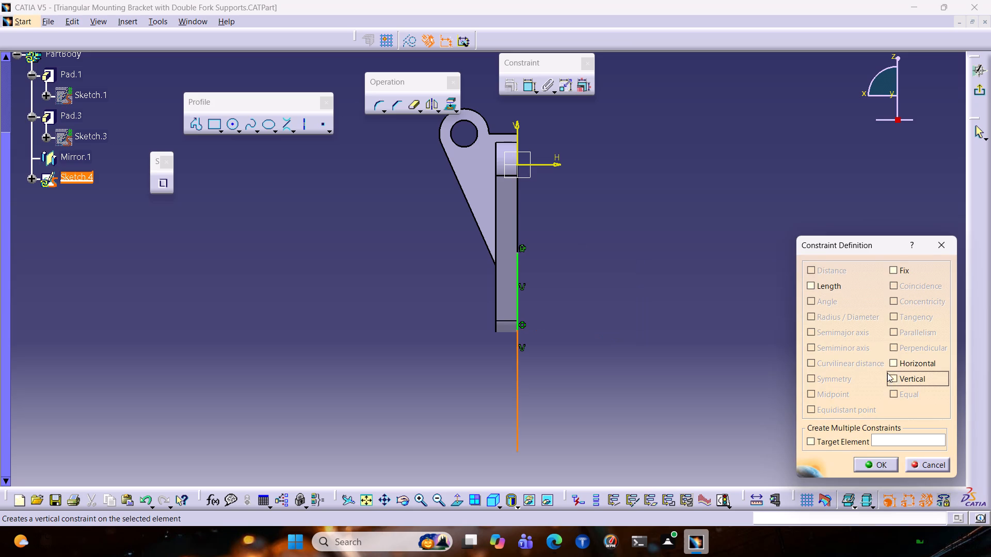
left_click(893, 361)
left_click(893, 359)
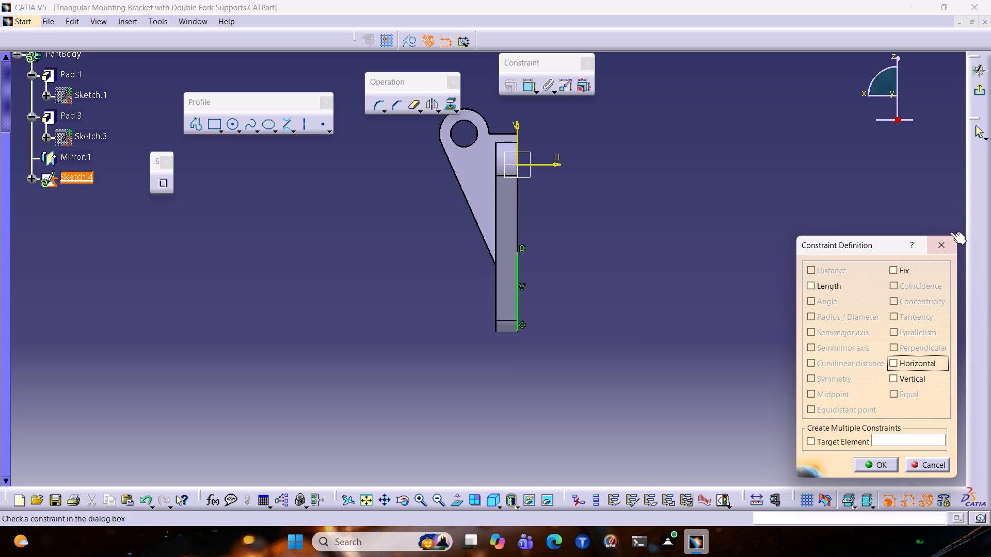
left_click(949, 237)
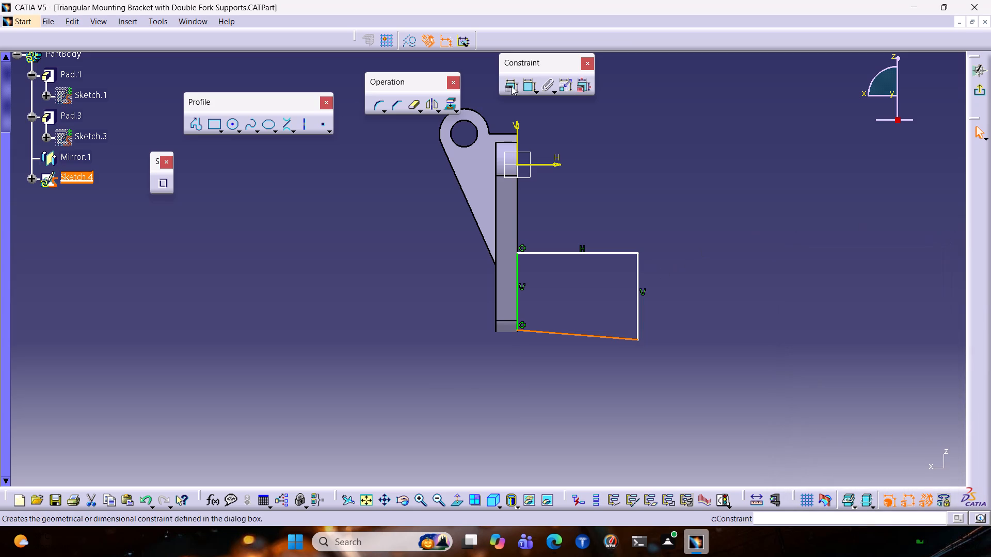
Apply a Horizontal constraint to the profile's sloping lower line and exit the sketch.
left_click(509, 88)
left_click(926, 368)
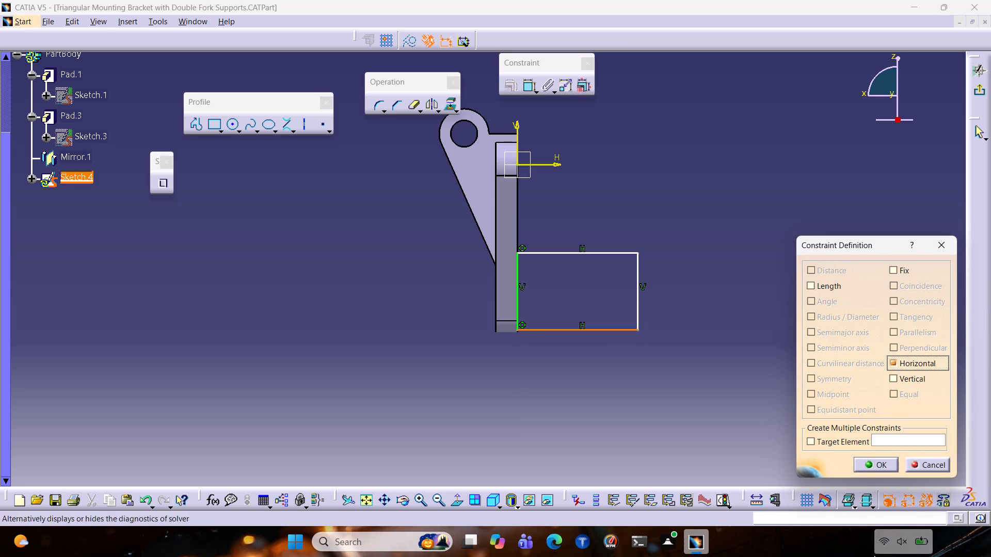
left_click(868, 465)
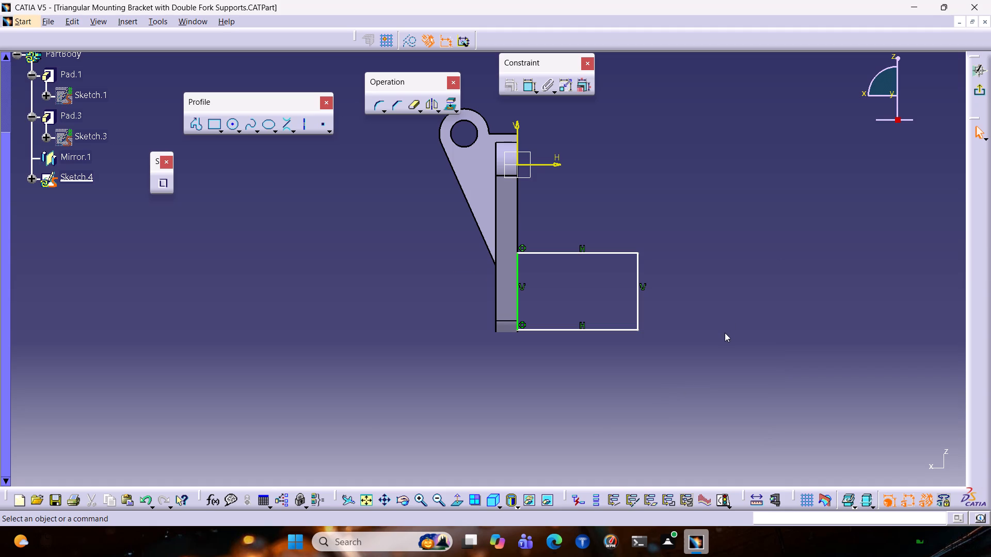
middle_click_drag(725, 333, 578, 349)
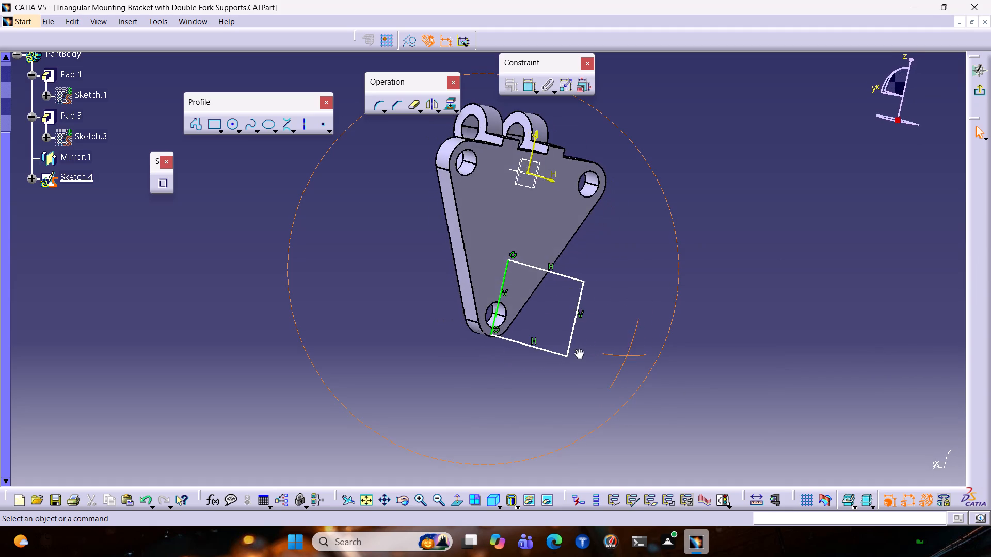
middle_click_drag(578, 349, 582, 347)
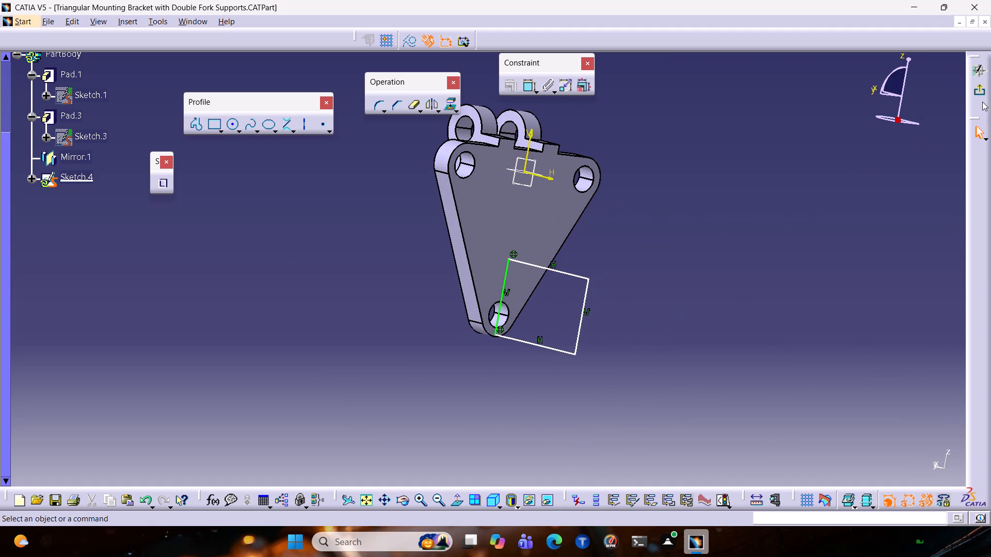
left_click(984, 94)
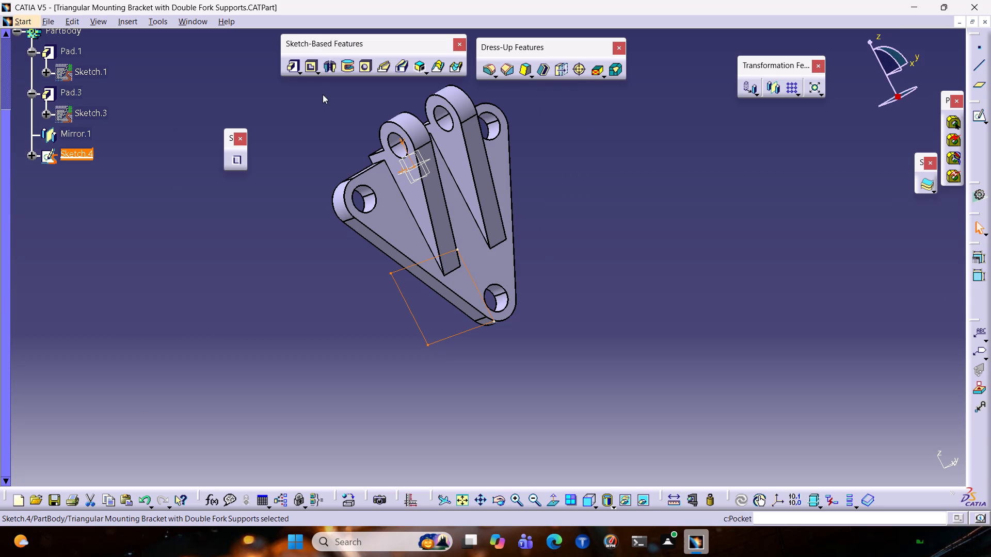
Pad the rectangular profile with a length of 46 mm in the reversed direction and preview it.
left_click(294, 69)
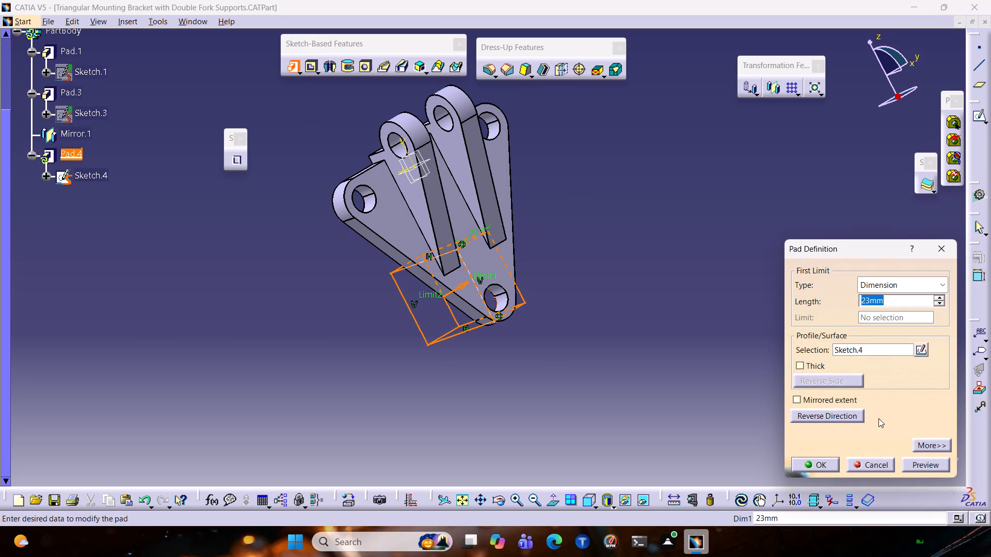
left_click(925, 465)
middle_click_drag(582, 340, 0, 271)
left_click(905, 303)
left_click_drag(905, 303, 783, 293)
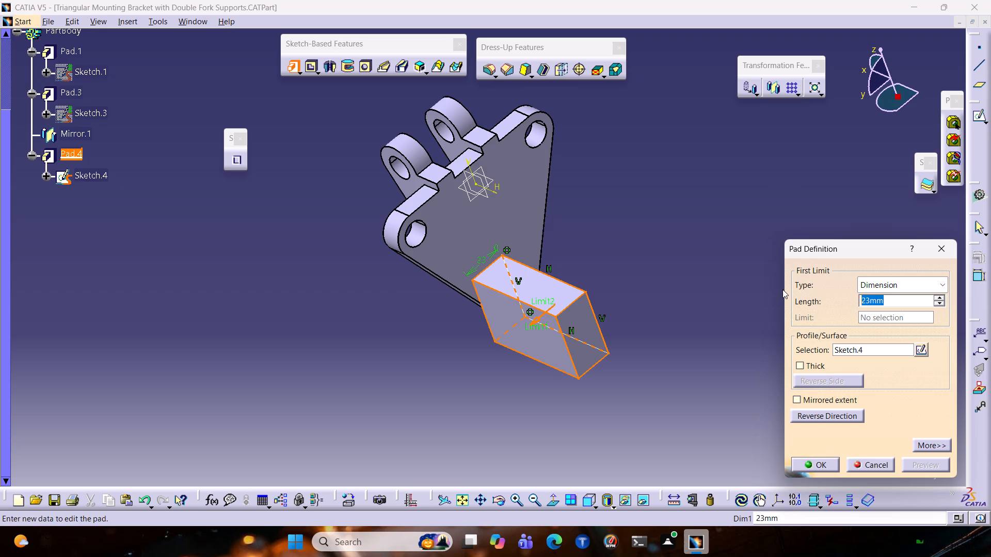
type("46")
left_click(664, 374)
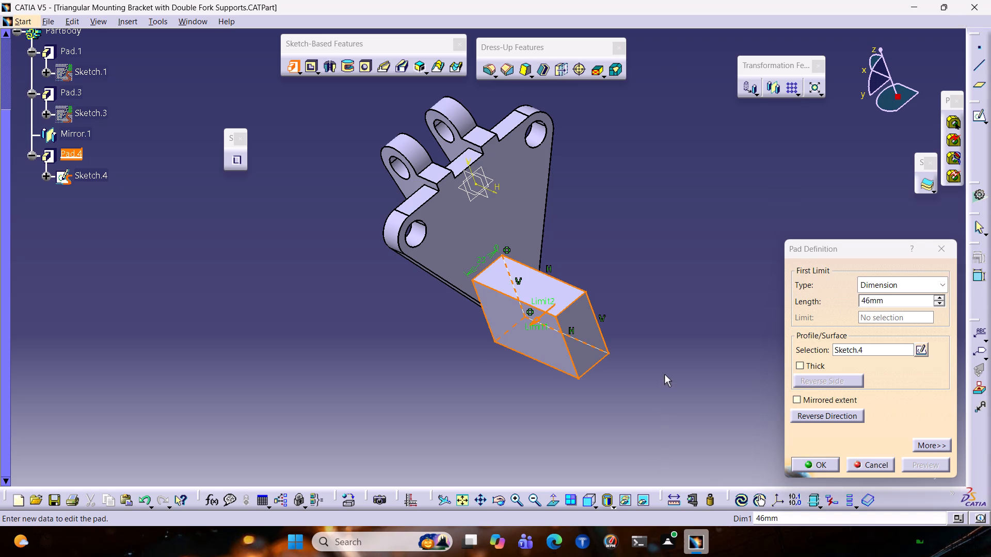
left_click(836, 415)
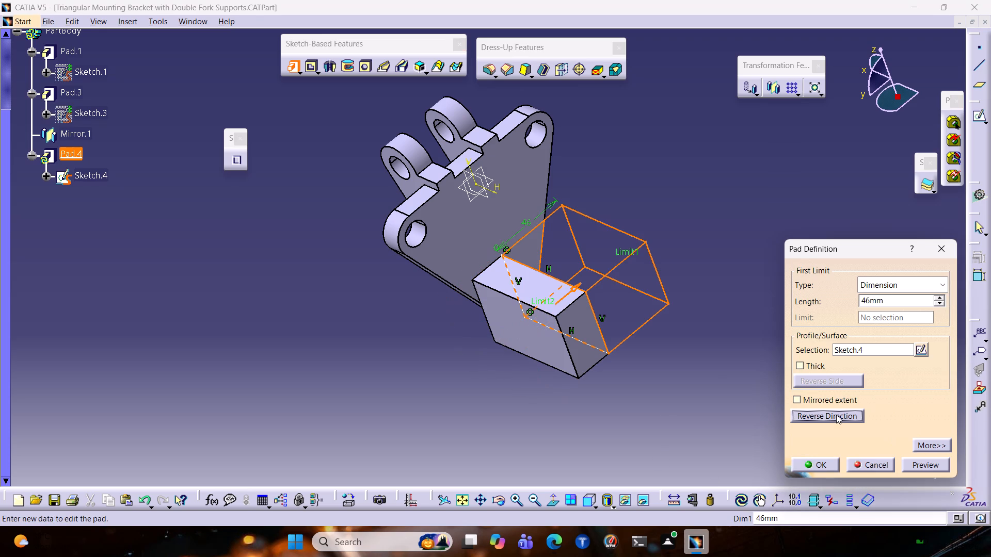
left_click(939, 465)
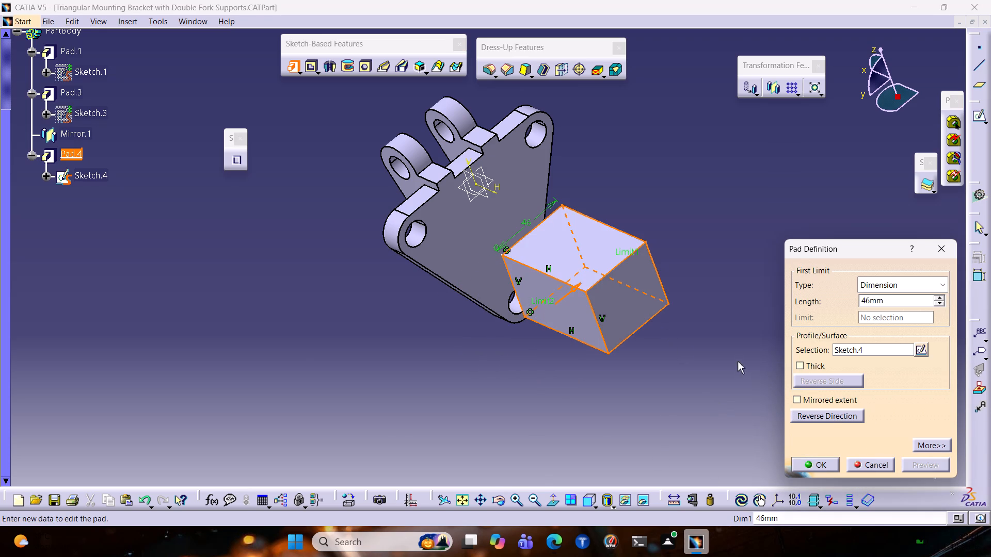
Set the pad's length to 50 mm, turn on mirrored extent and preview the block on both sides of its sketch.
middle_click_drag(738, 361, 572, 428)
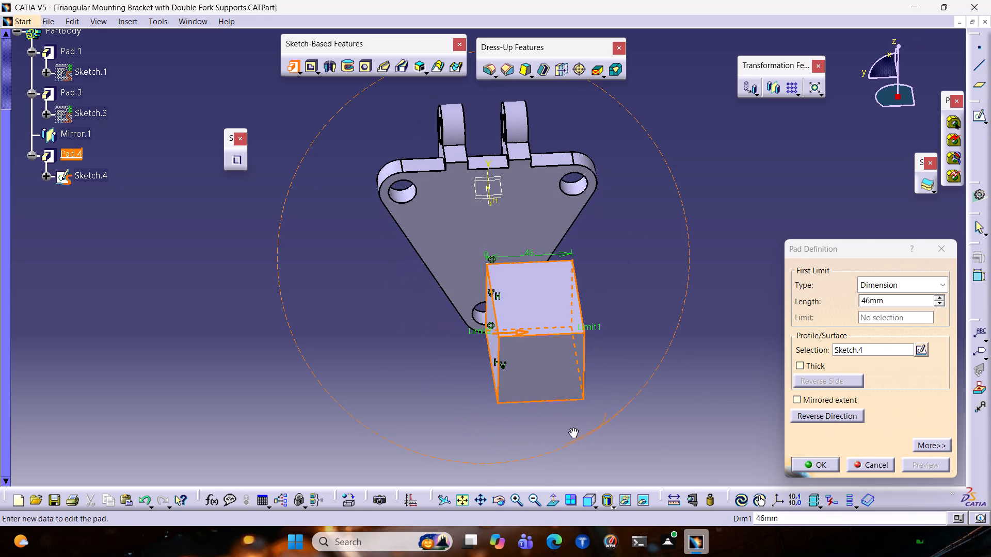
middle_click_drag(572, 428, 572, 425)
left_click_drag(892, 300, 716, 292)
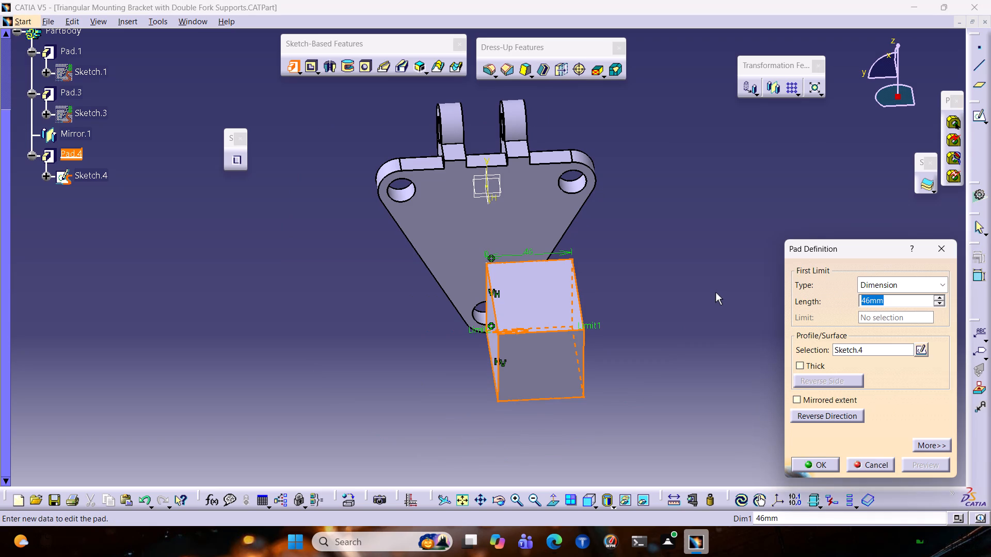
type("50")
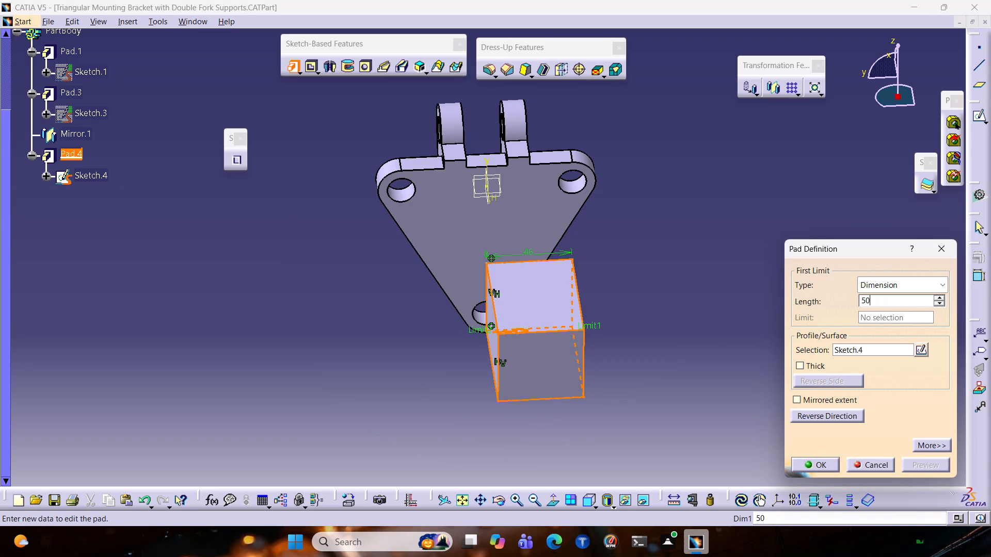
left_click(724, 386)
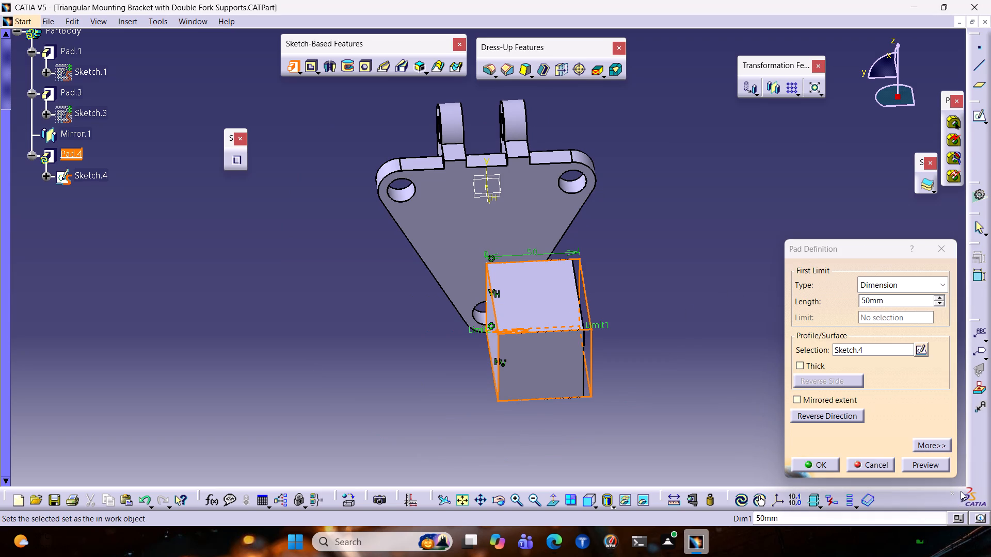
left_click(933, 468)
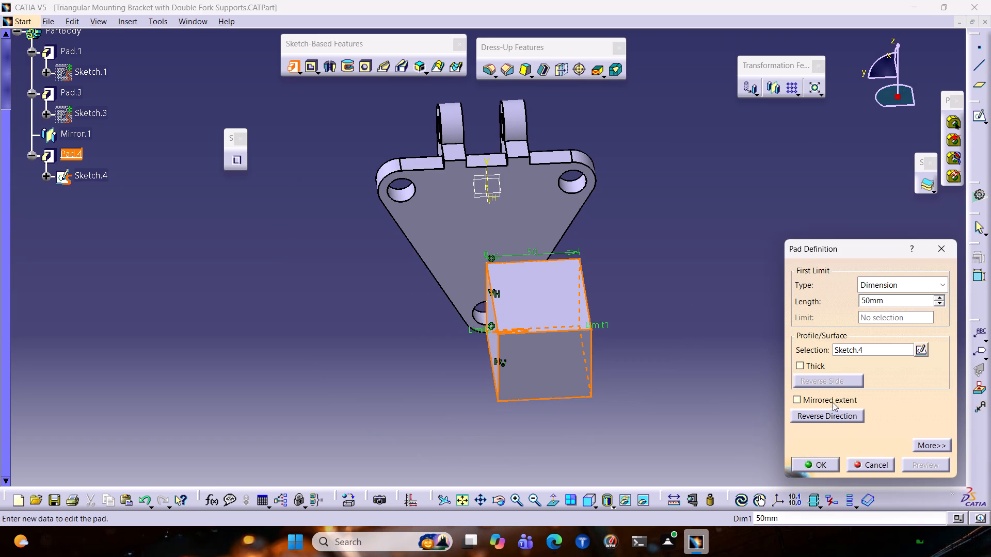
left_click(834, 399)
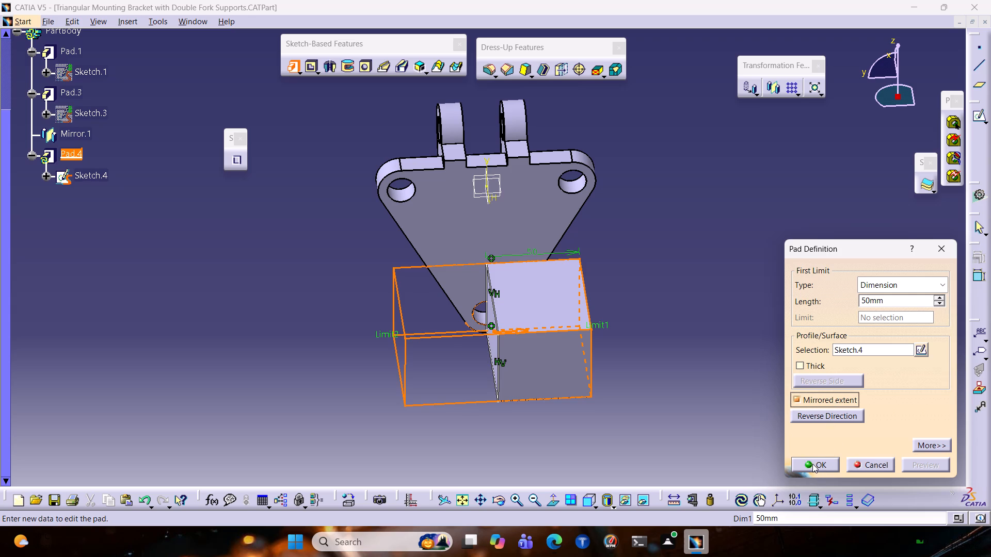
left_click(916, 465)
Examine the previewed mirrored pad and how it meets the plate's back face from several angles.
middle_click_drag(633, 389, 700, 348)
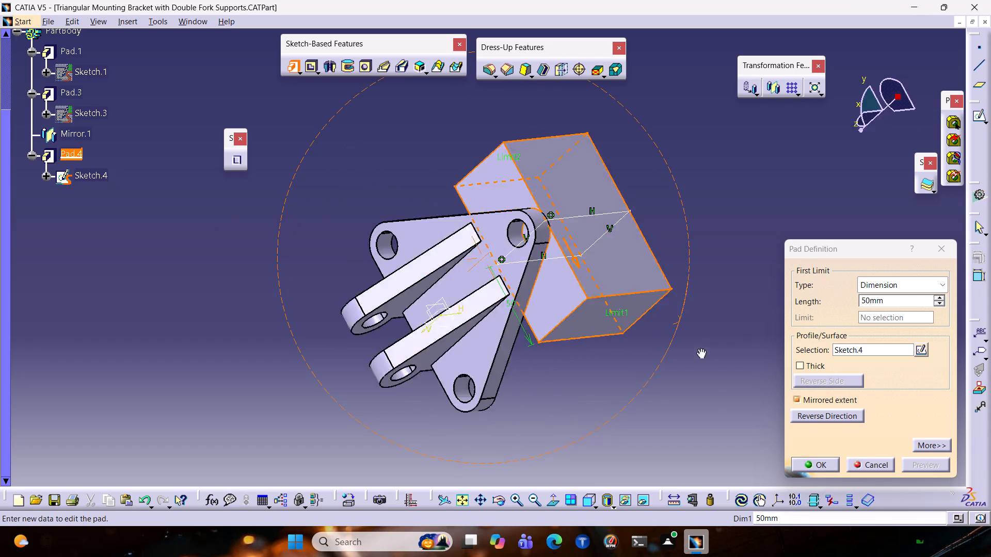
middle_click_drag(700, 348, 351, 244)
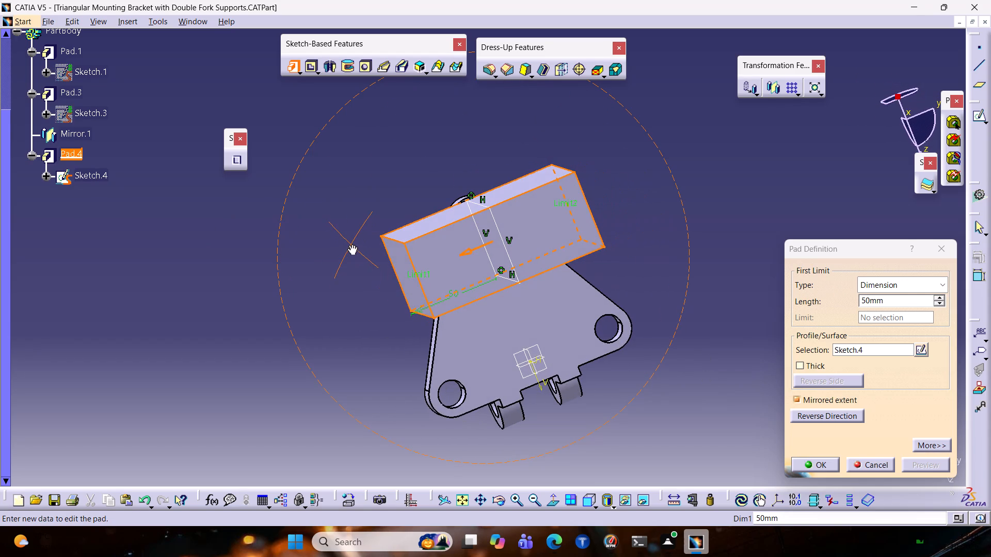
middle_click_drag(351, 244, 630, 336)
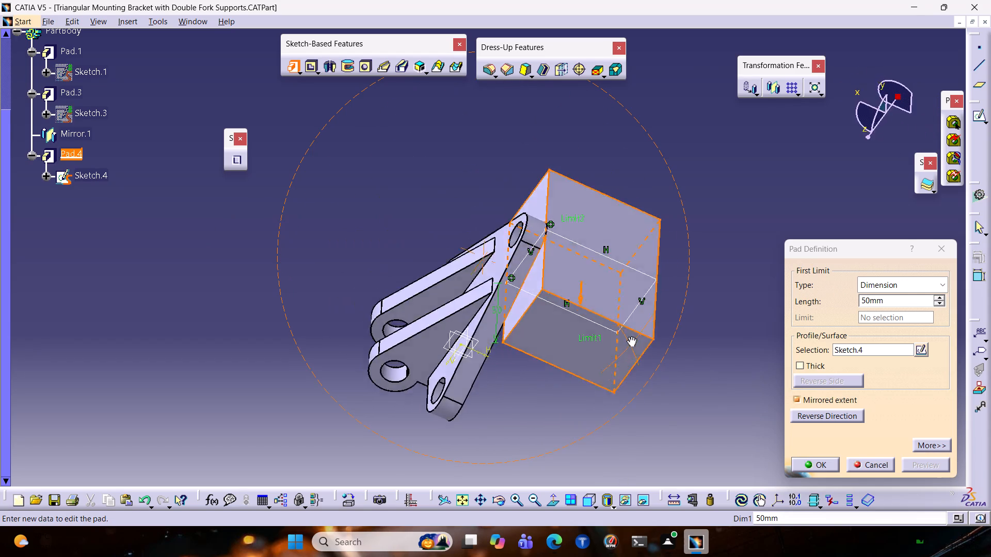
middle_click_drag(630, 336, 663, 349)
left_click_drag(628, 320, 632, 279, "ctrl")
middle_click_drag(630, 303, 678, 253, "ctrl")
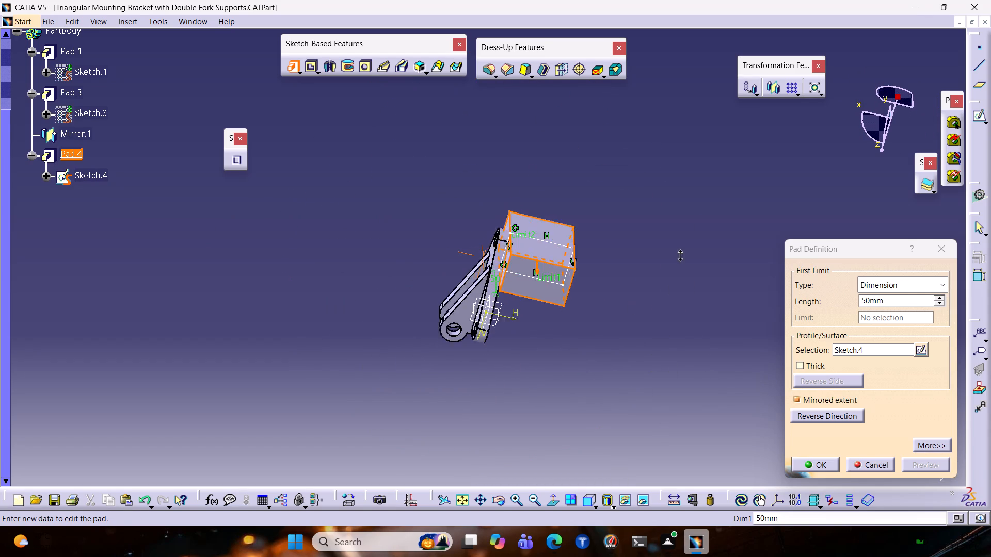
middle_click_drag(678, 253, 711, 260, "ctrl")
middle_click_drag(687, 294, 685, 345, "ctrl")
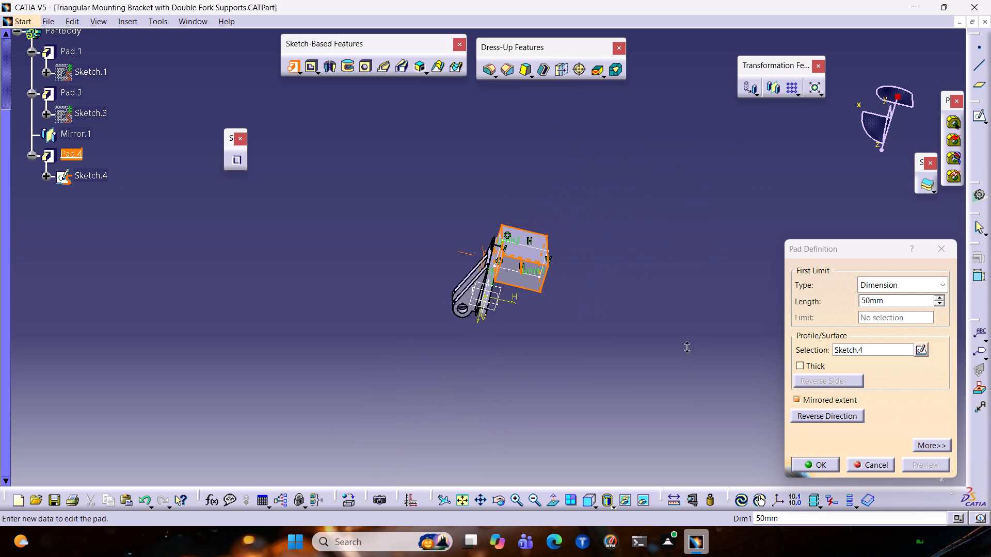
middle_click_drag(685, 345, 685, 245, "ctrl")
middle_click_drag(753, 291, 752, 346)
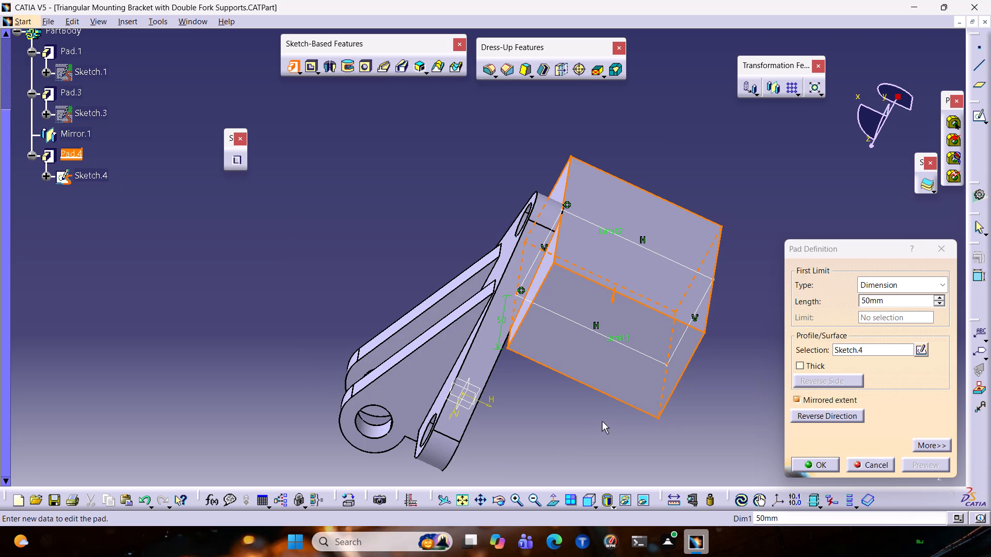
middle_click_drag(599, 423, 587, 444, "ctrl")
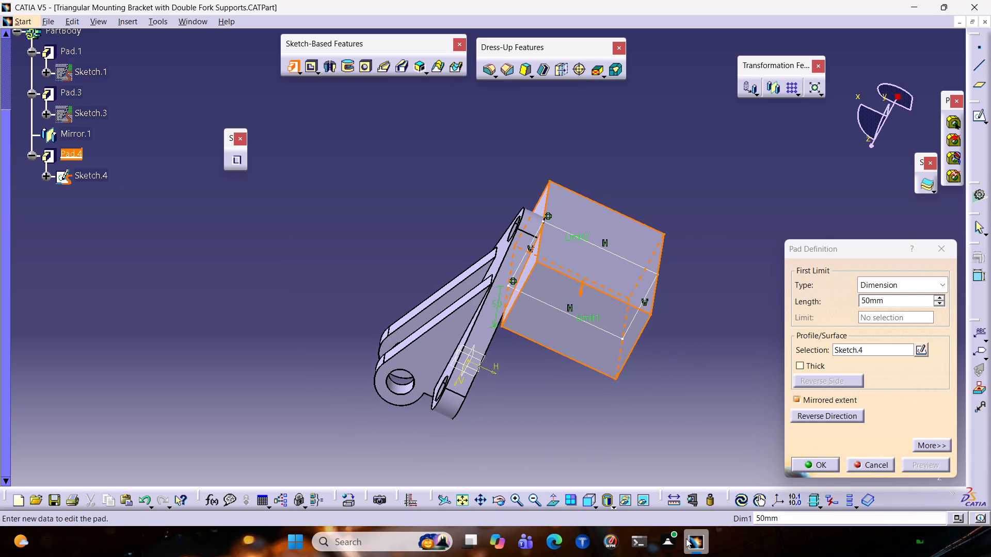
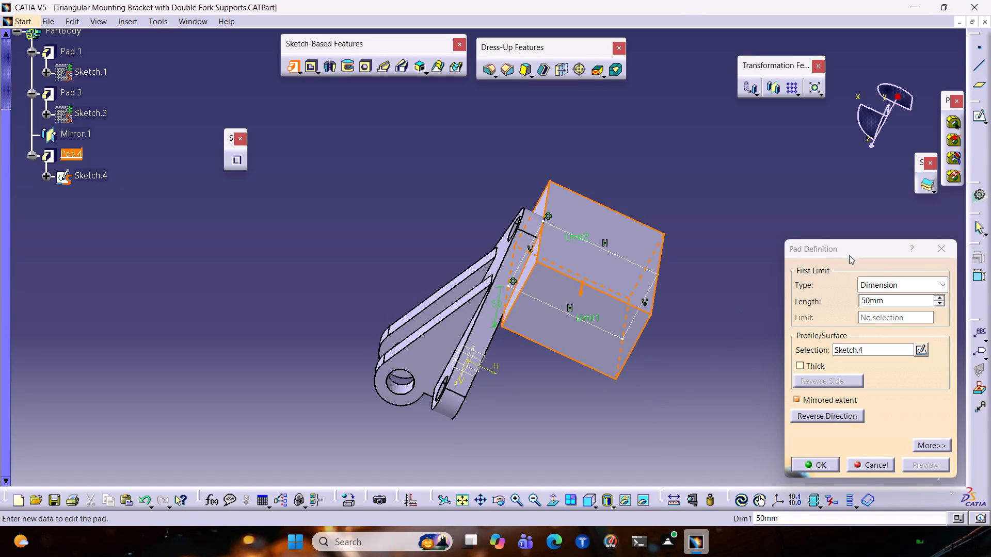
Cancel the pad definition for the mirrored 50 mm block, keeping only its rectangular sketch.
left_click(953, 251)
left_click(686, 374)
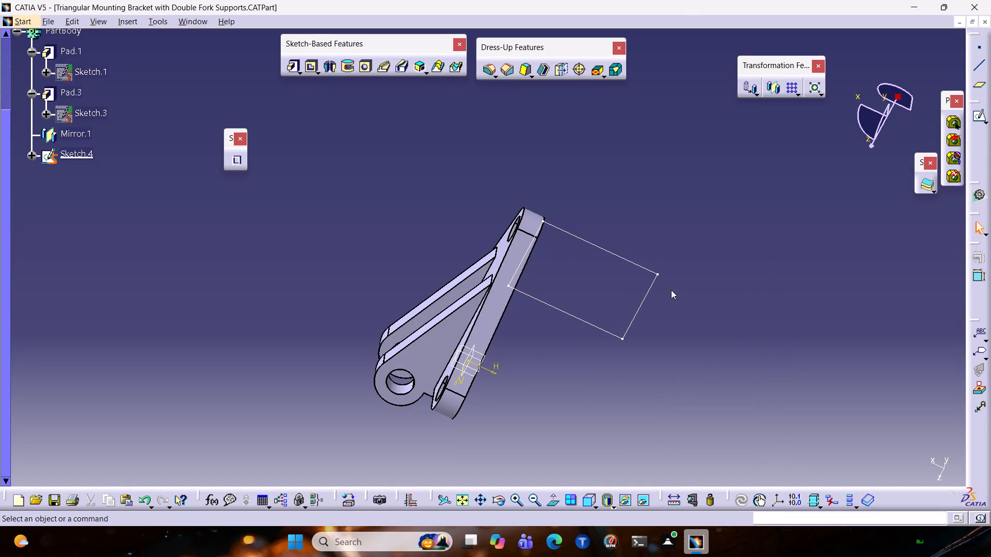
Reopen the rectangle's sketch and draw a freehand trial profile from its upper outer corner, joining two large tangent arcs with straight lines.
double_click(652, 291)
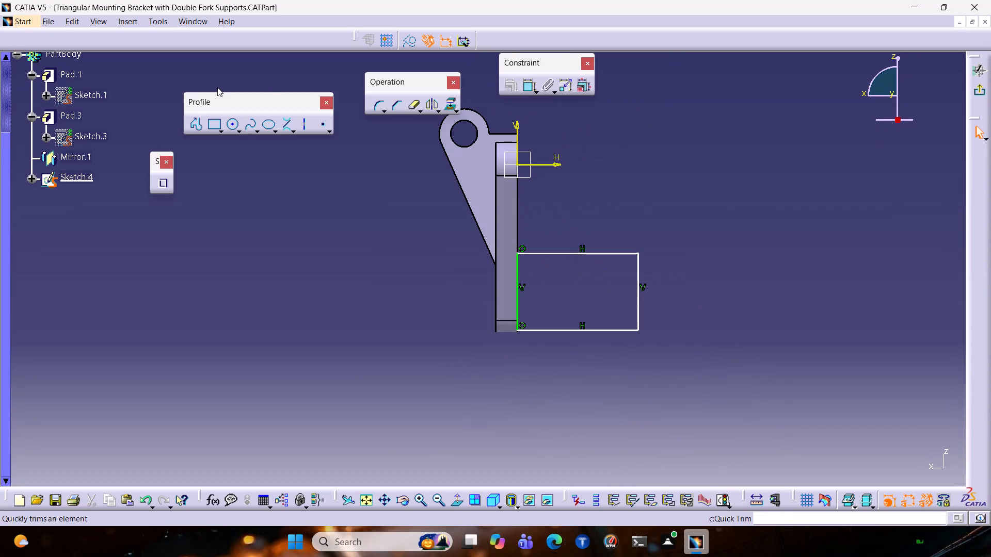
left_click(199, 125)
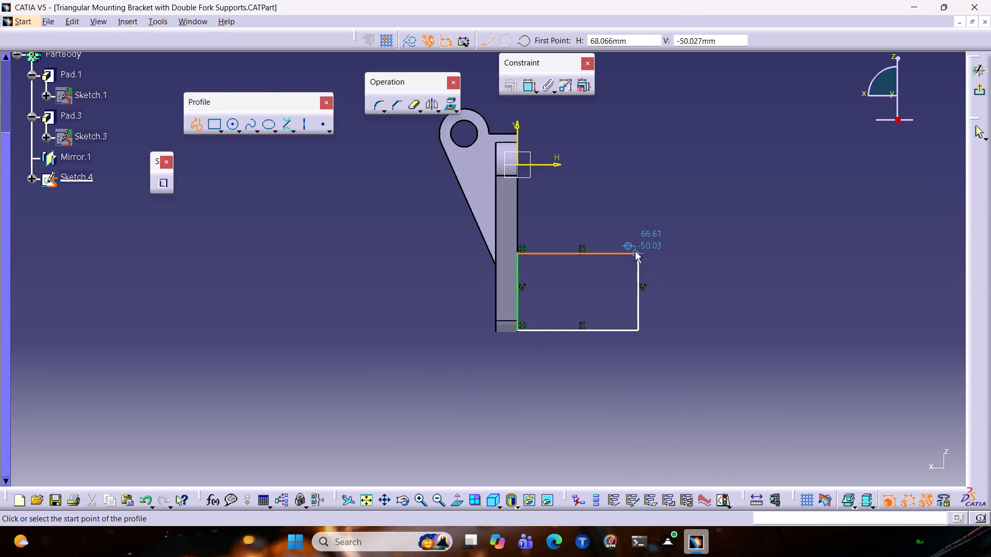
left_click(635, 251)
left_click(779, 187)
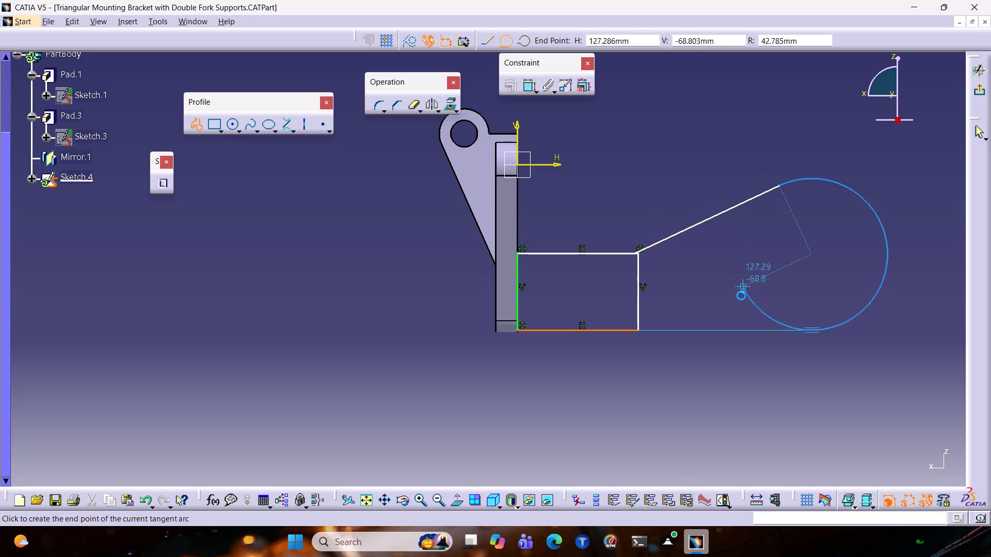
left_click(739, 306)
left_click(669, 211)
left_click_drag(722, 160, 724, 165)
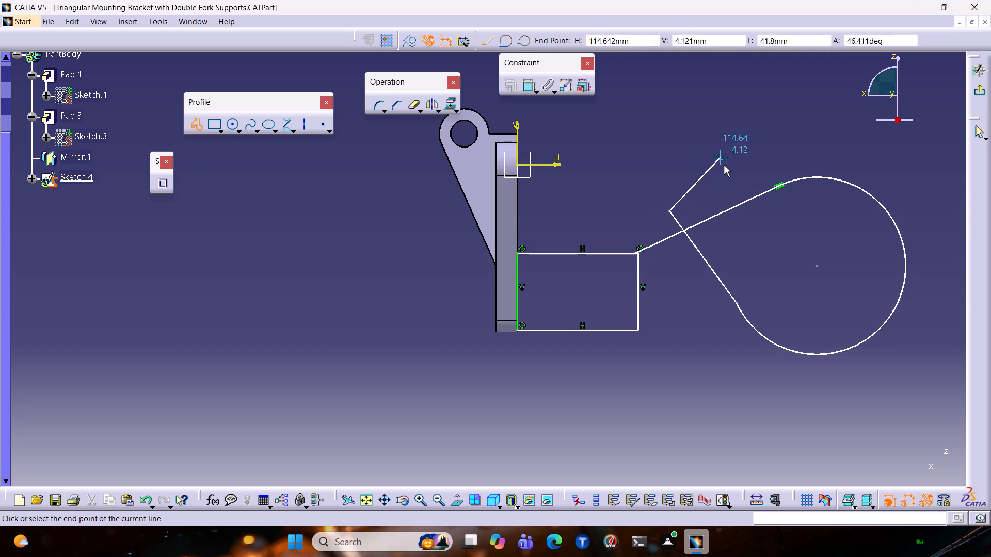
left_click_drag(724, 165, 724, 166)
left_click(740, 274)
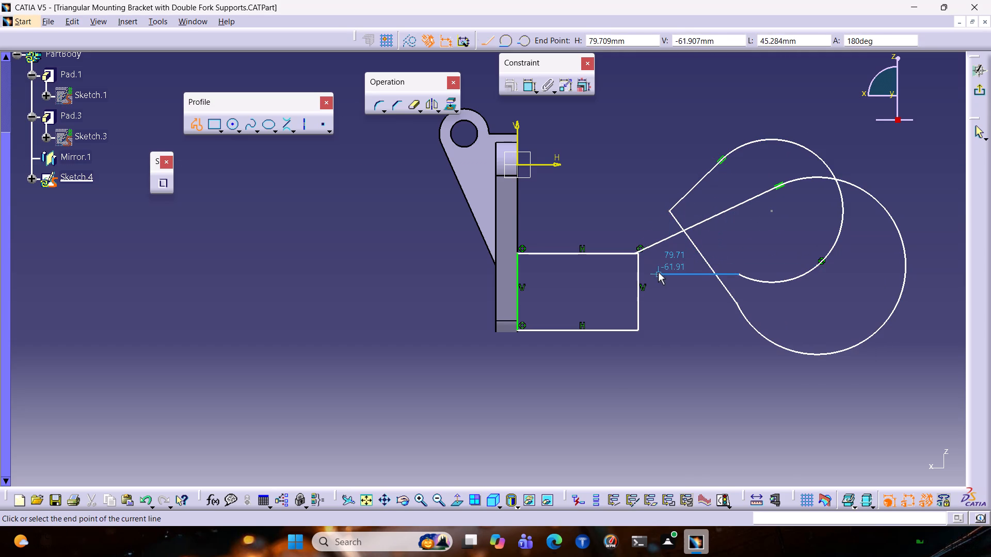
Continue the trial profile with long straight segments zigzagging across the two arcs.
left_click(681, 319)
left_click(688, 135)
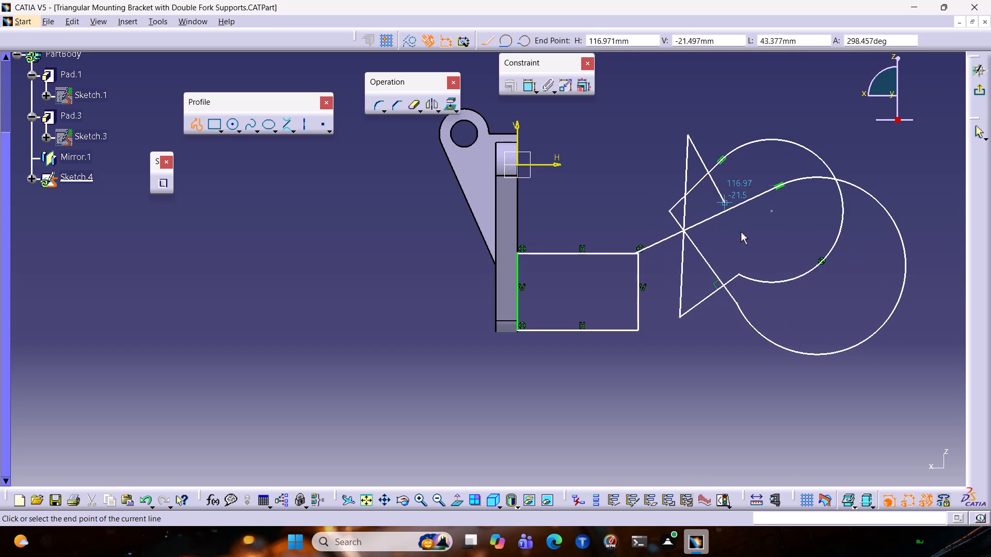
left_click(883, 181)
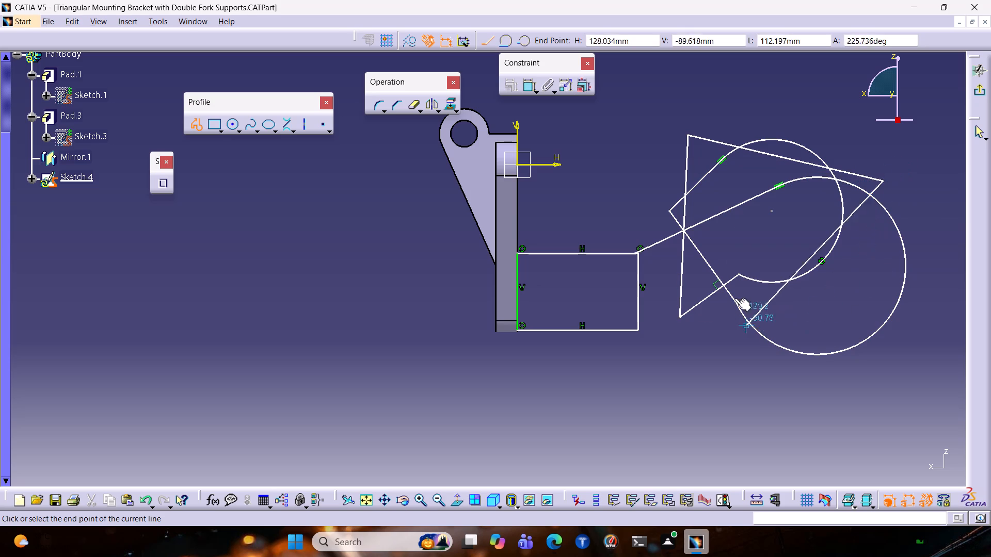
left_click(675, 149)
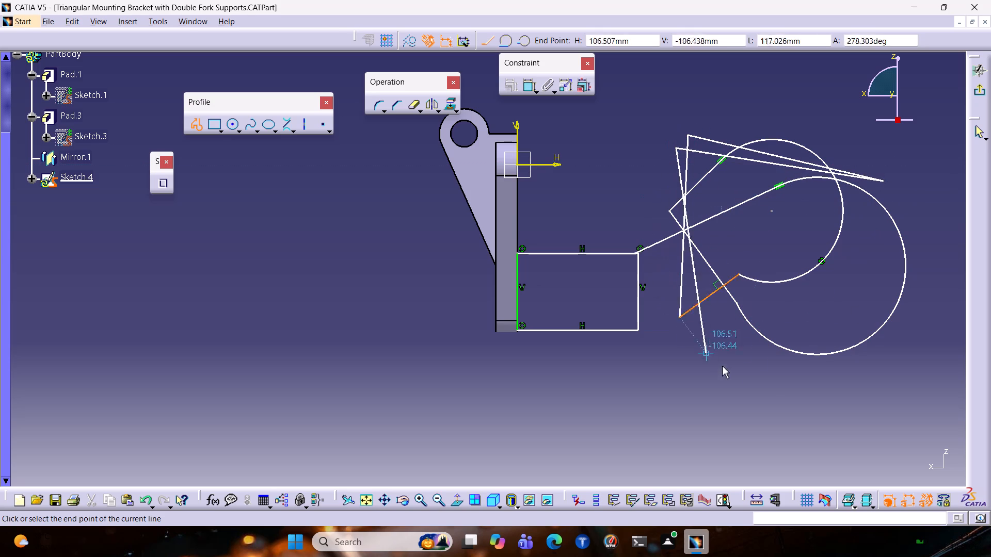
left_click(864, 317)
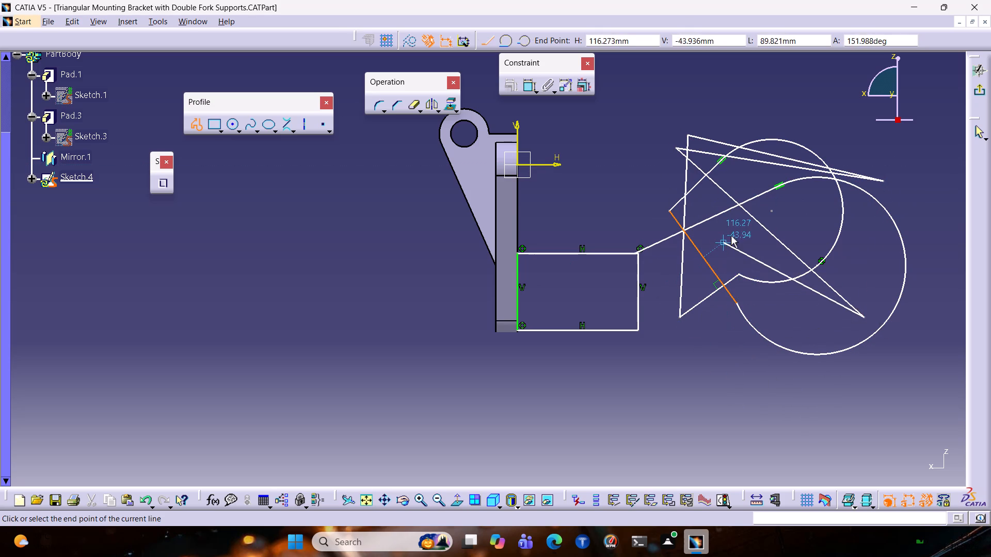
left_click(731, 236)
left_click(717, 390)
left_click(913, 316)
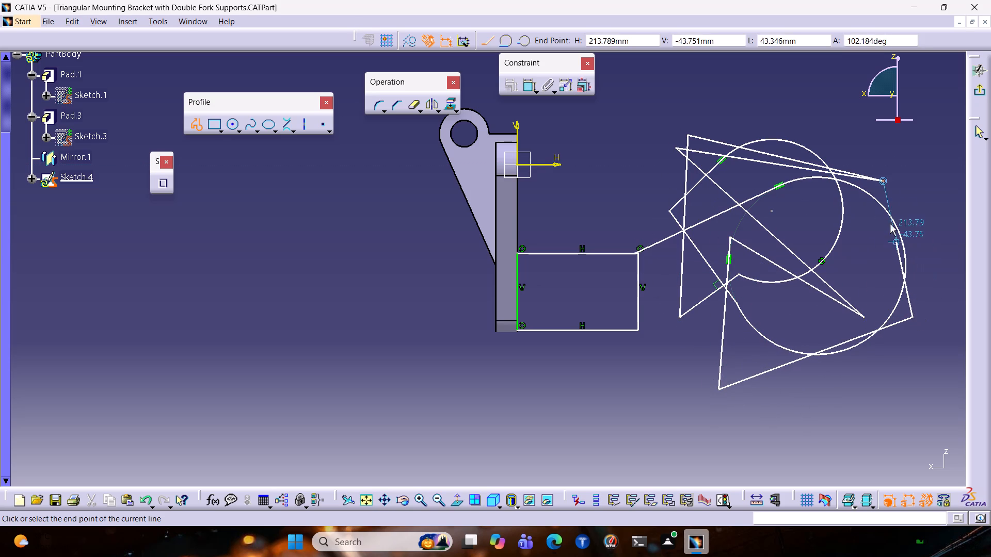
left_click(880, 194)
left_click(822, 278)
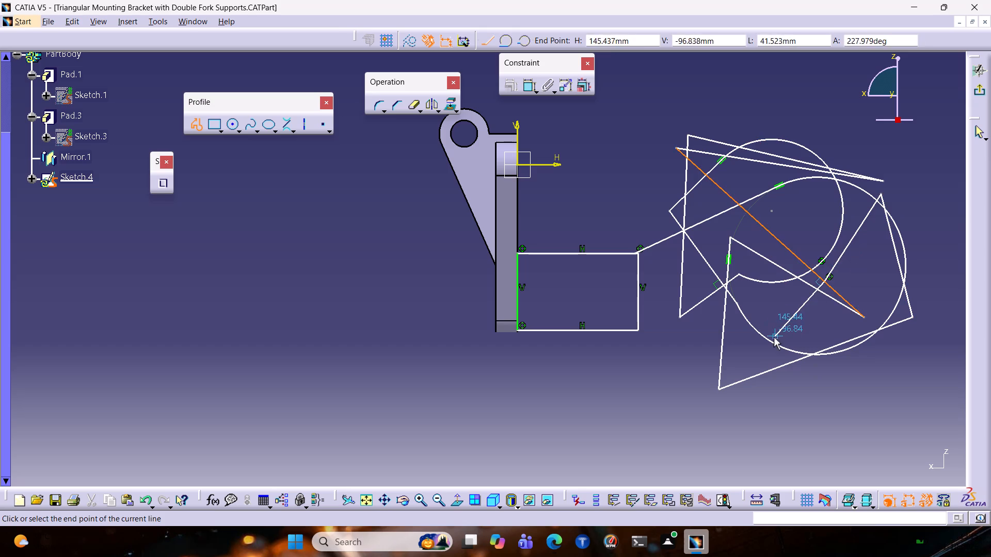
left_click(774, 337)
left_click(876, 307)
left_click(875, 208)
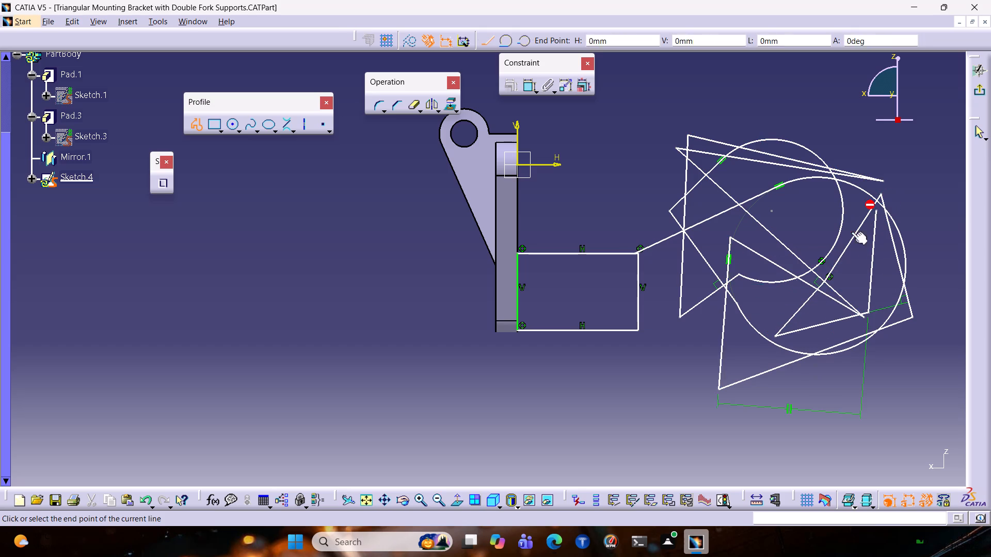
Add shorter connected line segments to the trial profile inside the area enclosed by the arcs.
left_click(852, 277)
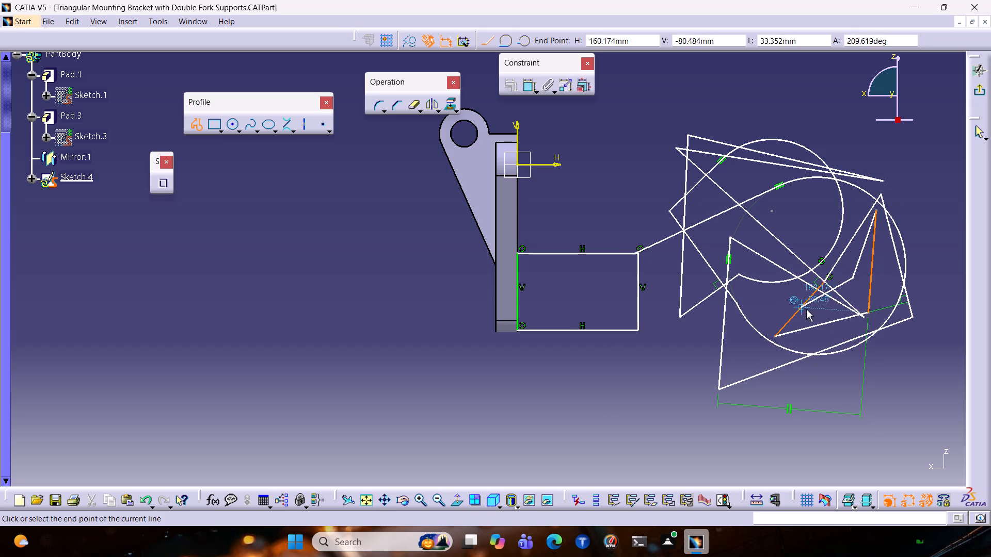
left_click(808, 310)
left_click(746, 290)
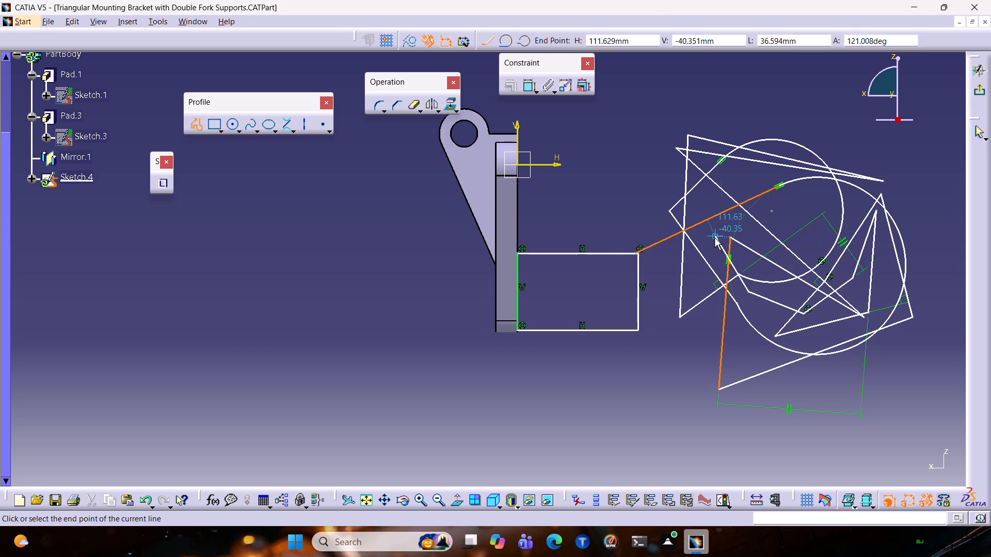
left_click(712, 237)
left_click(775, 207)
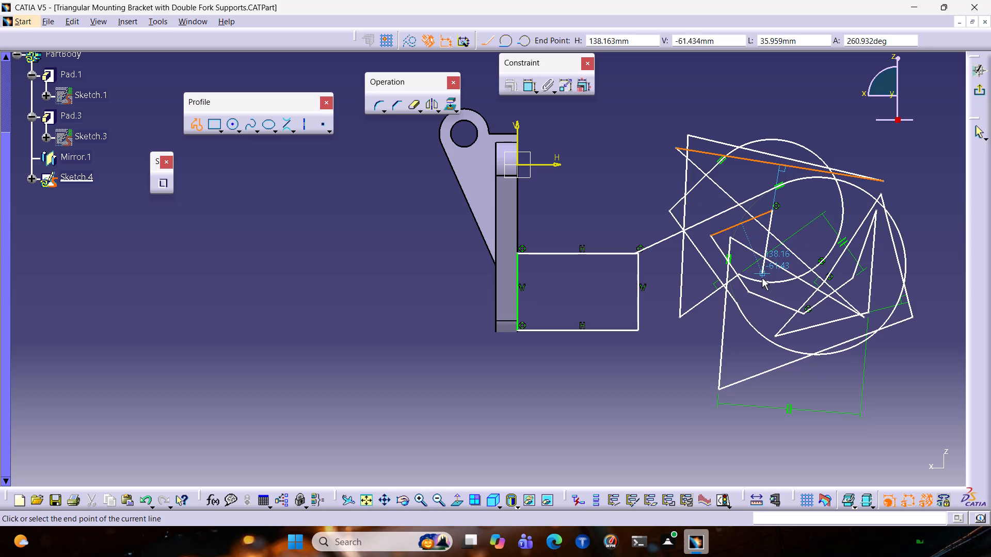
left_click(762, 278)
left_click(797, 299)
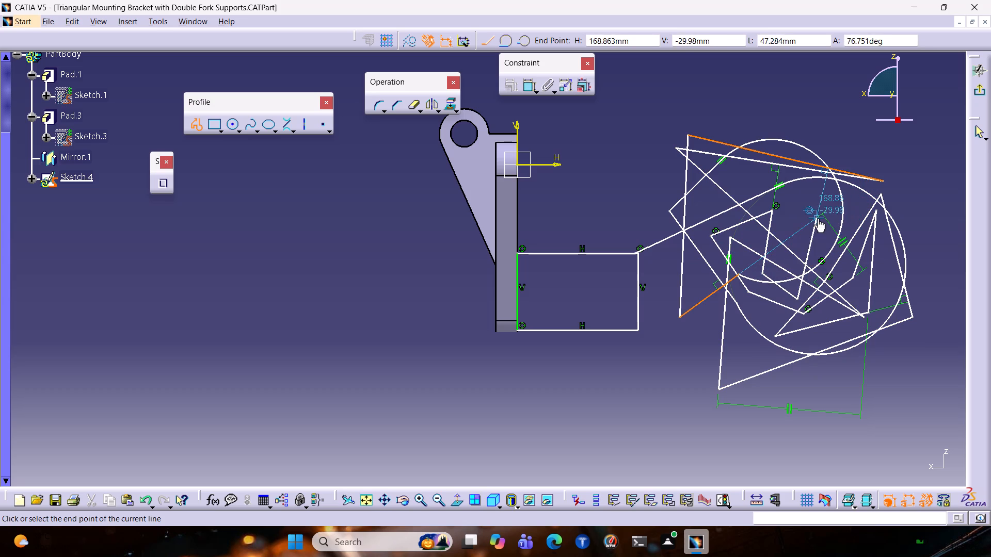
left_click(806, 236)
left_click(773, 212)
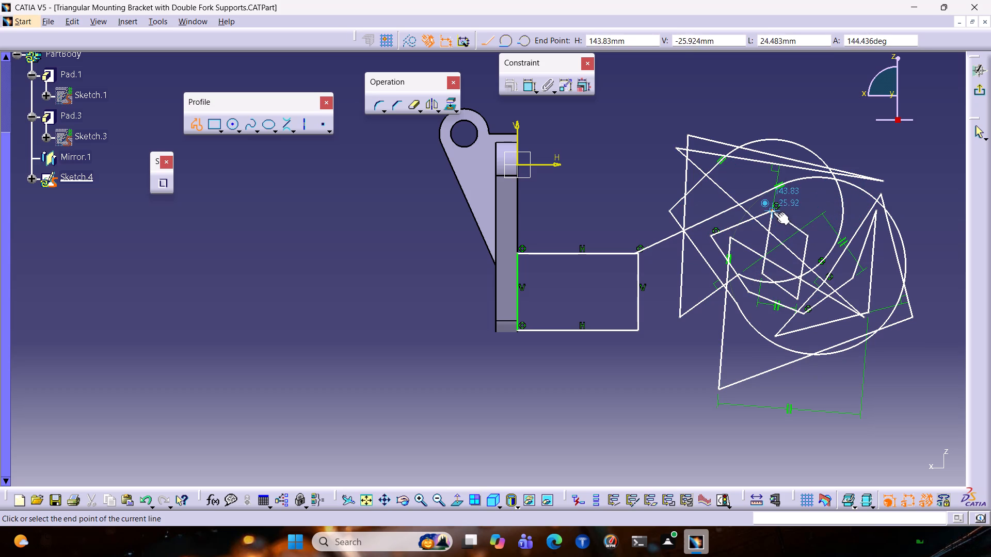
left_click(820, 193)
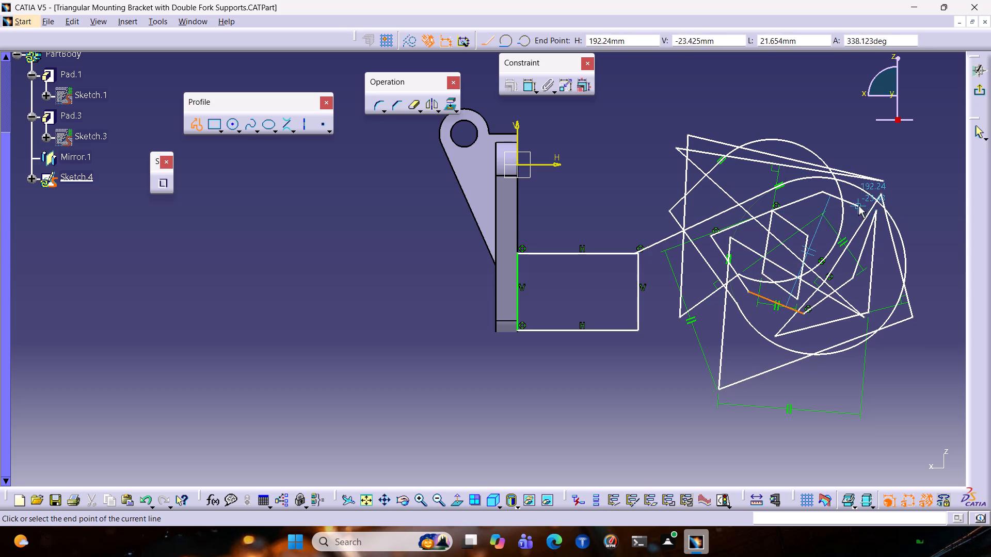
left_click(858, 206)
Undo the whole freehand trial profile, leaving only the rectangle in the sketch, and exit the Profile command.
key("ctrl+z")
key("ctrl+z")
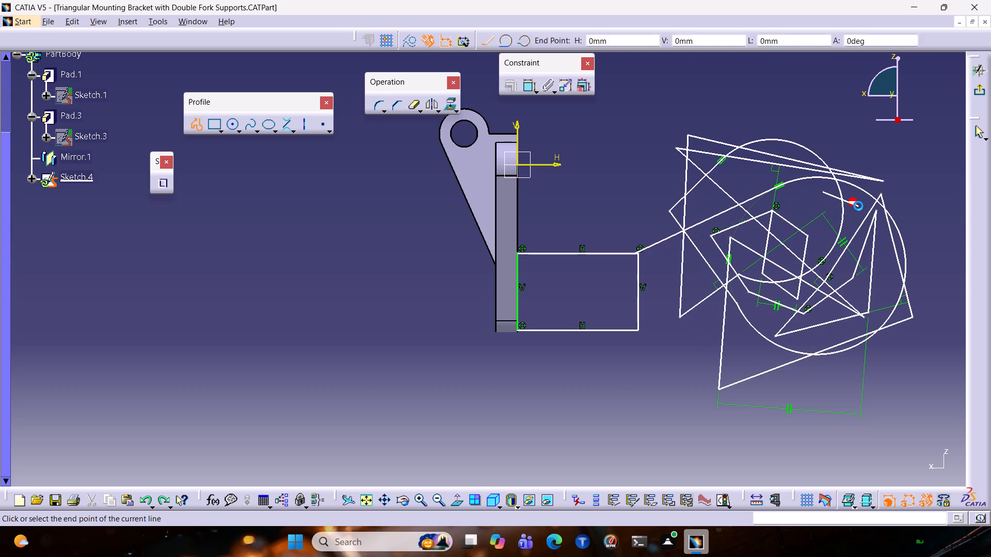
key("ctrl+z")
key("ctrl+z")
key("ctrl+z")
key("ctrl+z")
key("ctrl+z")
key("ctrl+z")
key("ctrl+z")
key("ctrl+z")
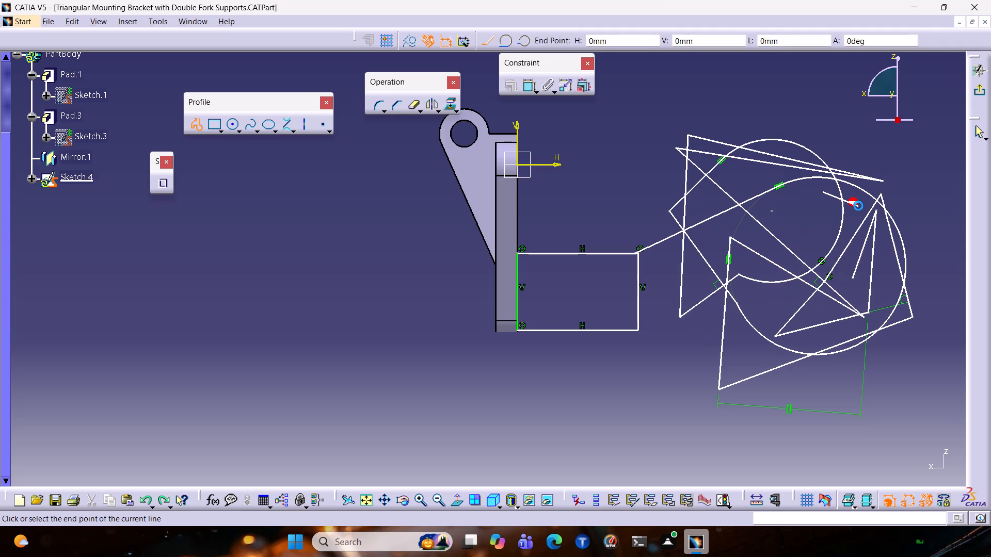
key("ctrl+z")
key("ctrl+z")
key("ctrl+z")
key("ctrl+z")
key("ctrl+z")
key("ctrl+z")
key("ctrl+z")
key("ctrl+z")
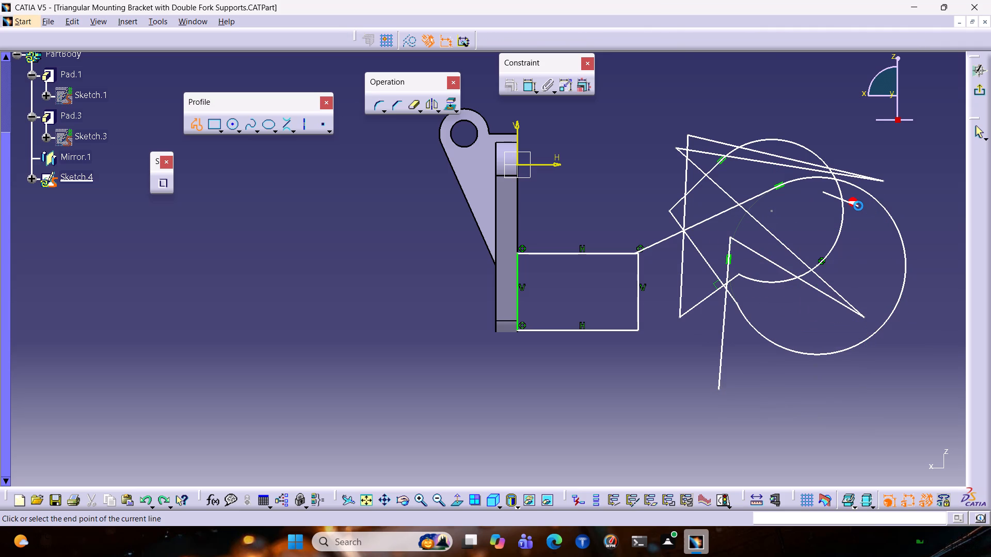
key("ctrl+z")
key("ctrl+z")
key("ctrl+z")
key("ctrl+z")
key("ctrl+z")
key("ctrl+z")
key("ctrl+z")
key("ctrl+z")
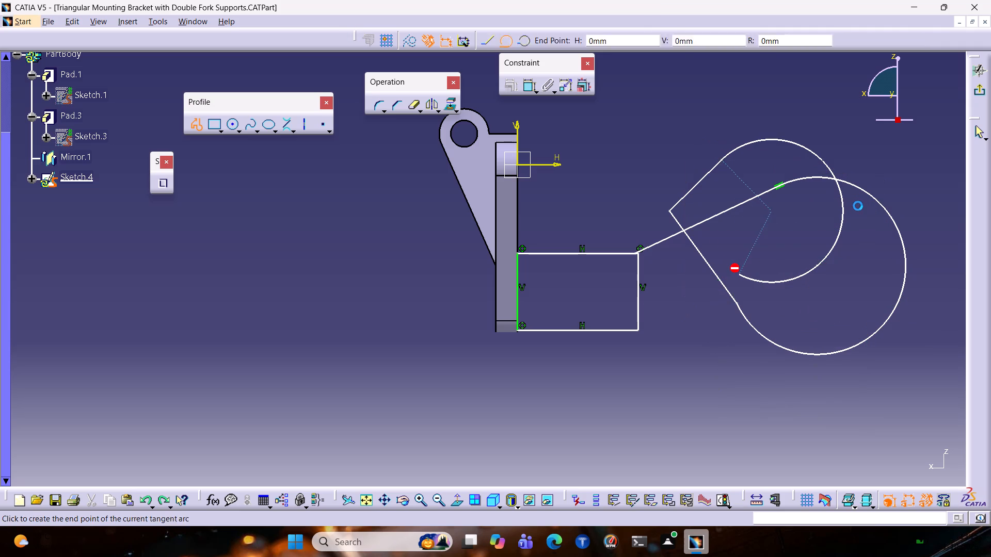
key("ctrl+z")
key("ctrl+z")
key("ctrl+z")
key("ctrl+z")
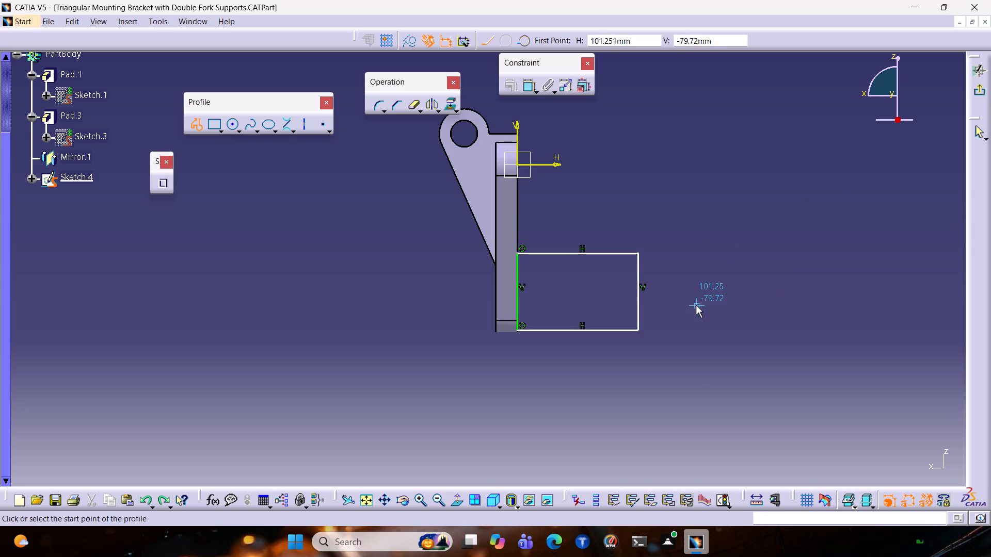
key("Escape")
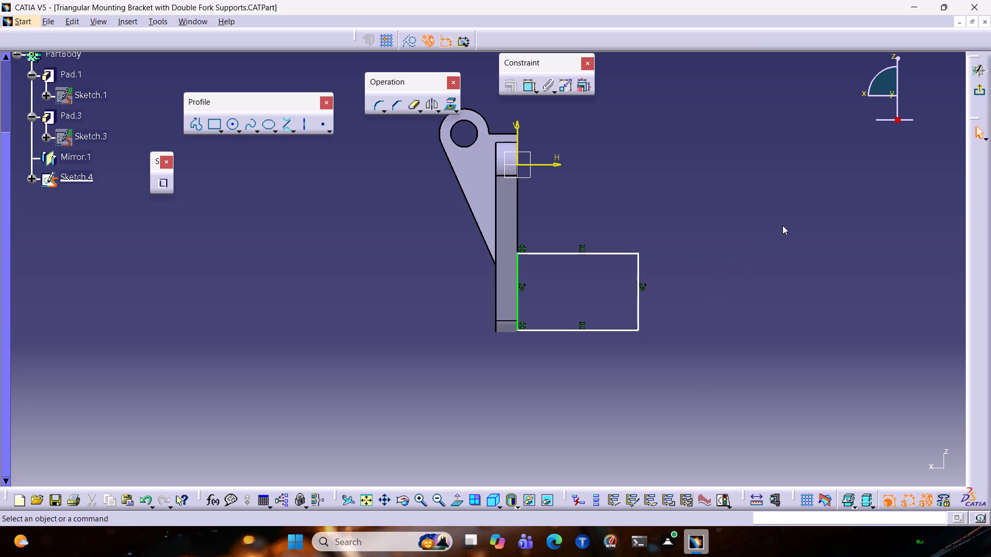
Examine the rectangular sketch and how it meets the triangular plate's back face from several angles.
middle_click_drag(782, 225, 334, 294)
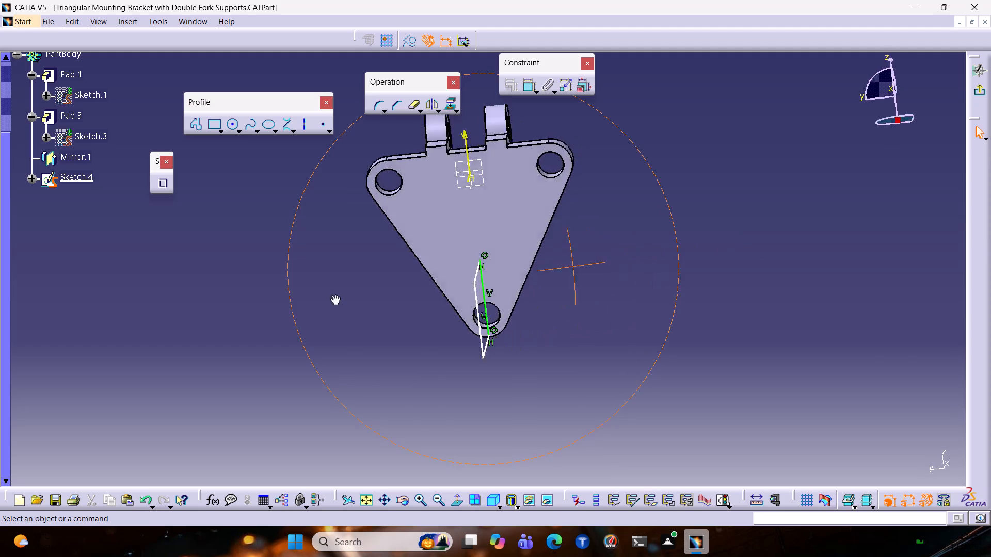
middle_click_drag(334, 294, 600, 266)
scroll(603, 266, "down", 1)
middle_click_drag(645, 281, 626, 314, "ctrl")
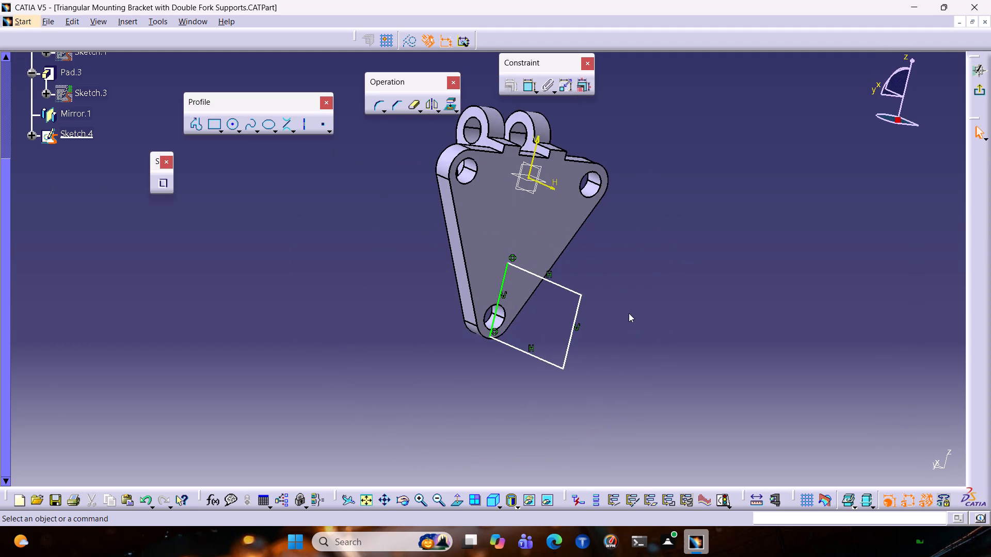
middle_click_drag(666, 302, 865, 227, "ctrl")
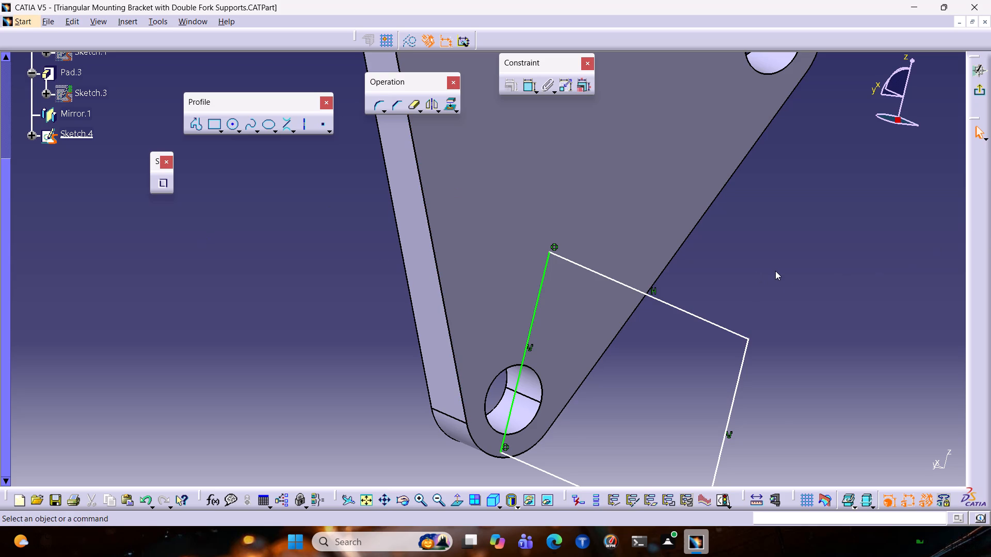
middle_click_drag(729, 276, 683, 355, "ctrl")
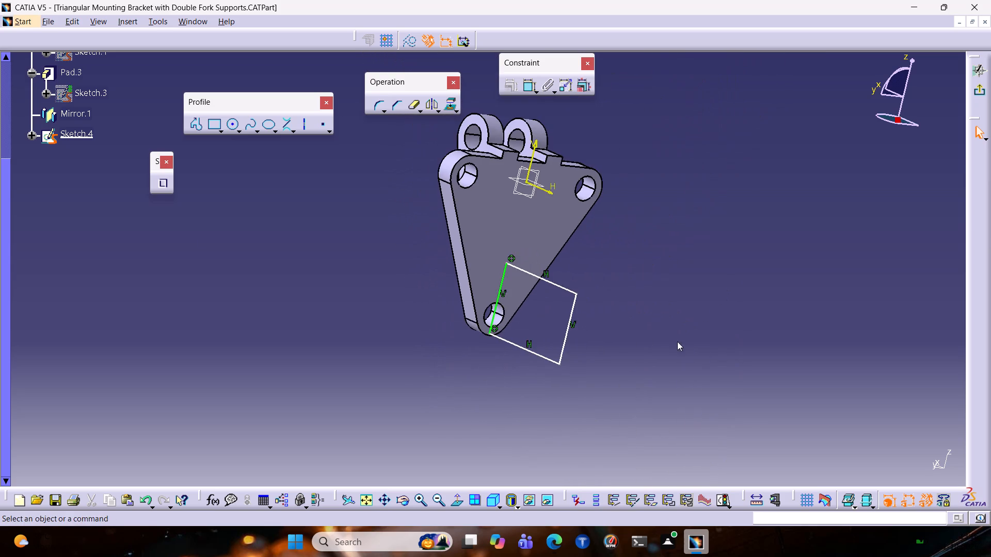
middle_click_drag(659, 331, 608, 182)
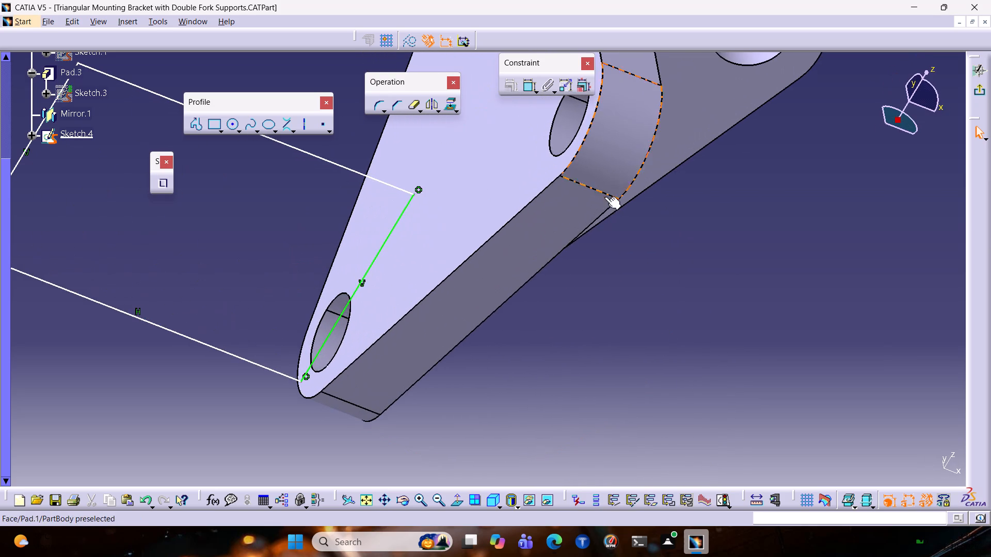
middle_click_drag(750, 232, 678, 297, "ctrl")
middle_click_drag(501, 317, 503, 317, "ctrl")
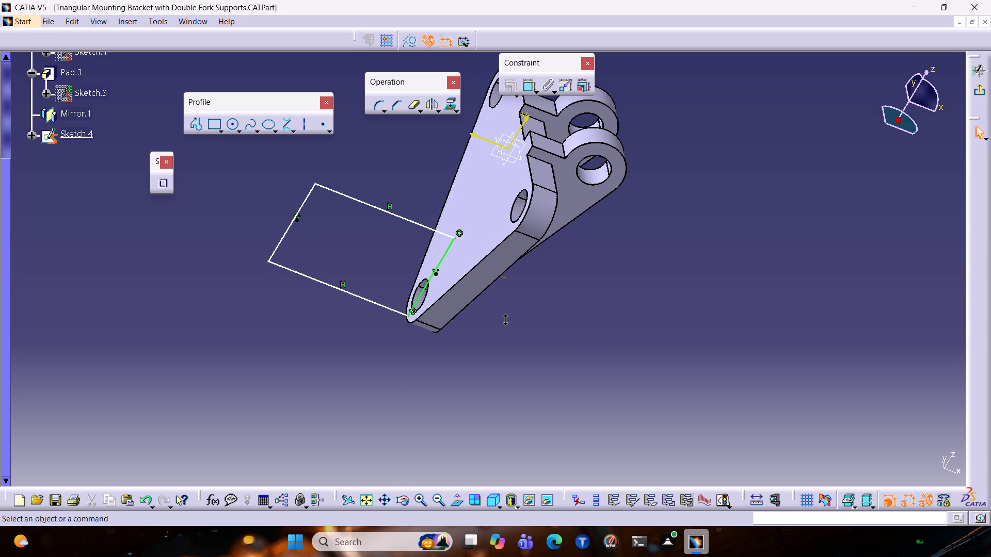
middle_click_drag(503, 317, 620, 297, "ctrl")
middle_click_drag(472, 337, 963, 136)
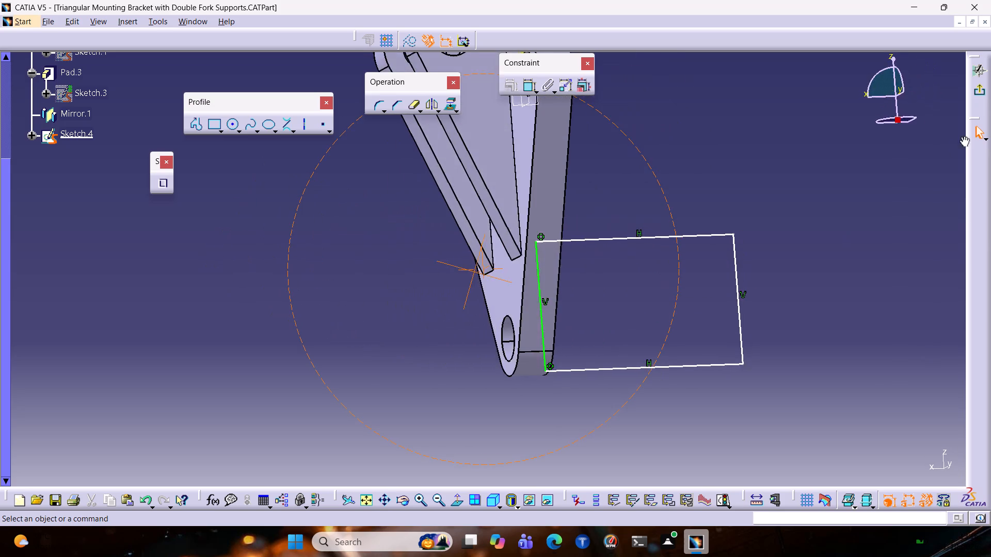
middle_click_drag(963, 136, 822, 252)
middle_click_drag(688, 179, 683, 228, "ctrl")
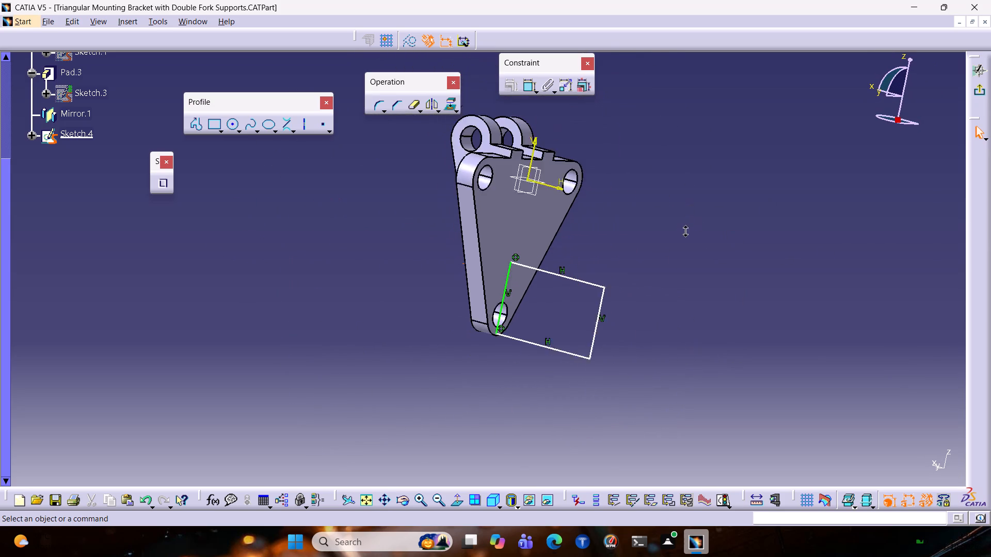
middle_click_drag(683, 228, 682, 235, "ctrl")
middle_click_drag(640, 276, 711, 236, "ctrl")
middle_click_drag(703, 277, 534, 272)
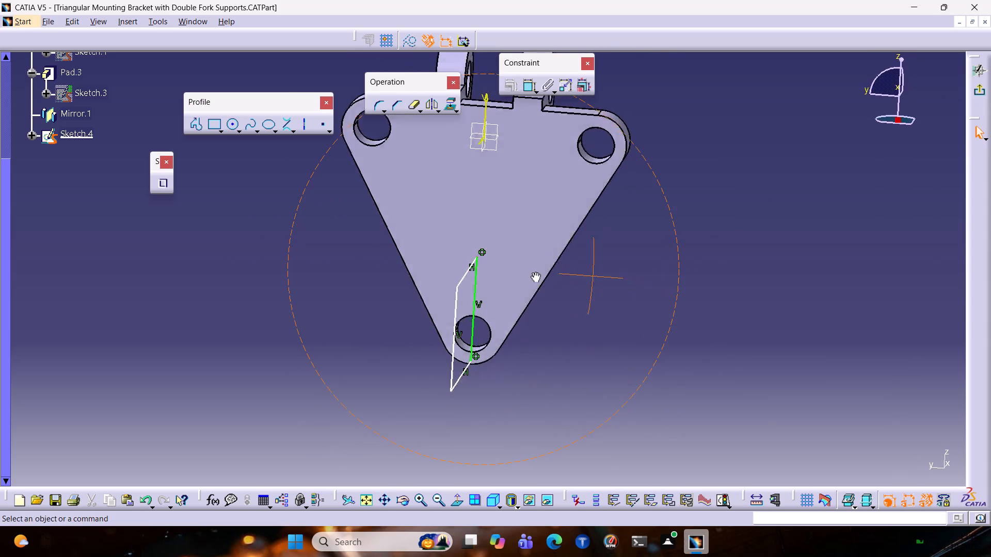
middle_click_drag(534, 272, 825, 269)
middle_click_drag(683, 239, 683, 239, "ctrl")
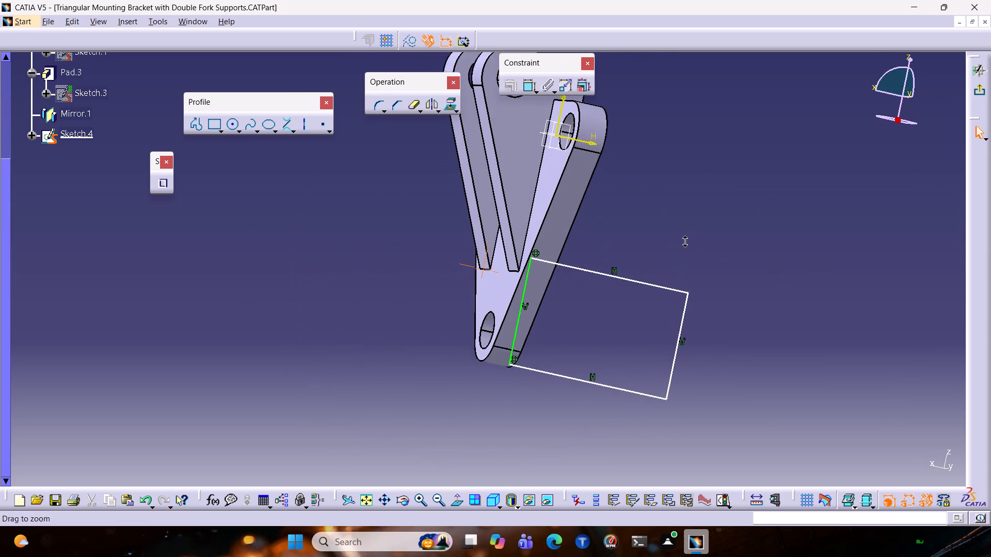
middle_click_drag(683, 239, 771, 205, "ctrl")
middle_click_drag(771, 205, 565, 203)
middle_click_drag(601, 170, 599, 199, "ctrl")
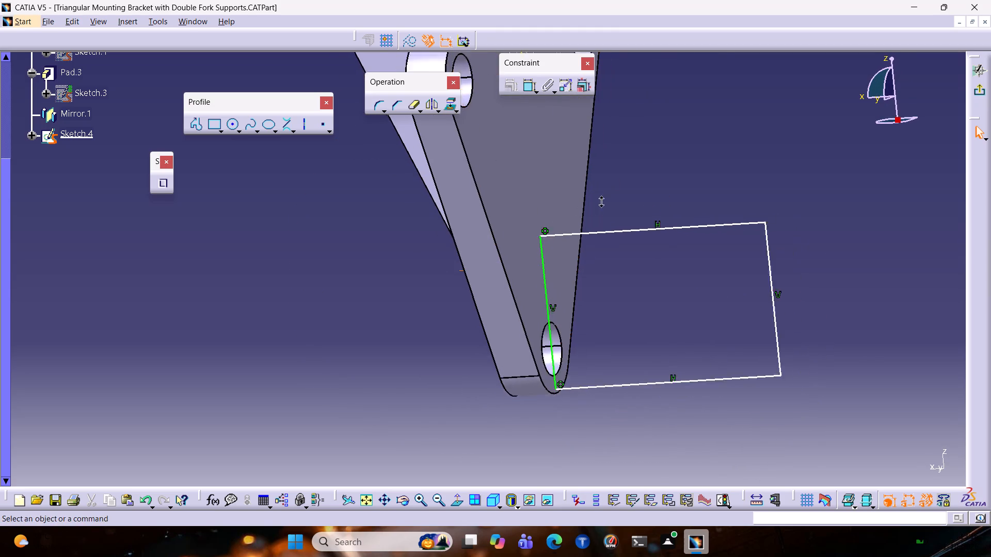
middle_click_drag(599, 199, 595, 220, "ctrl")
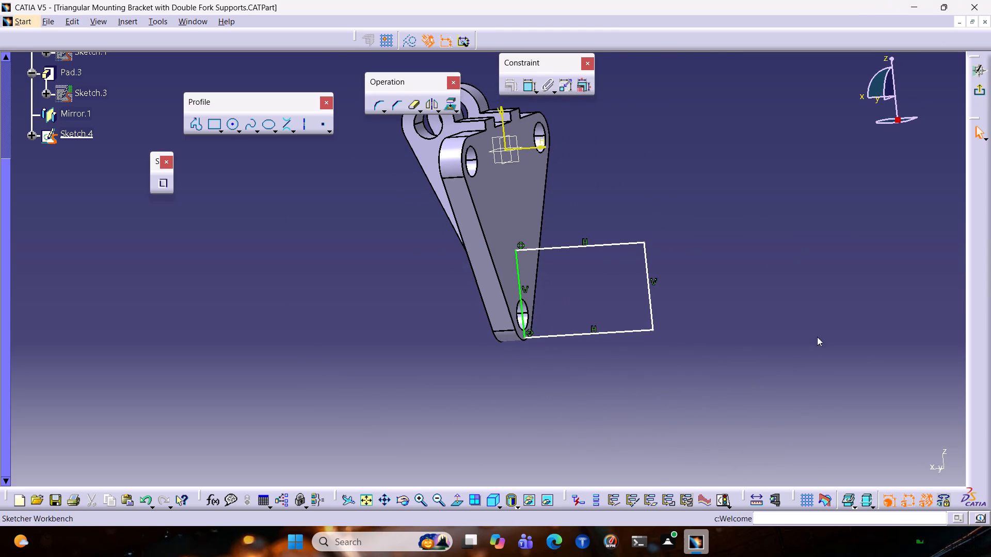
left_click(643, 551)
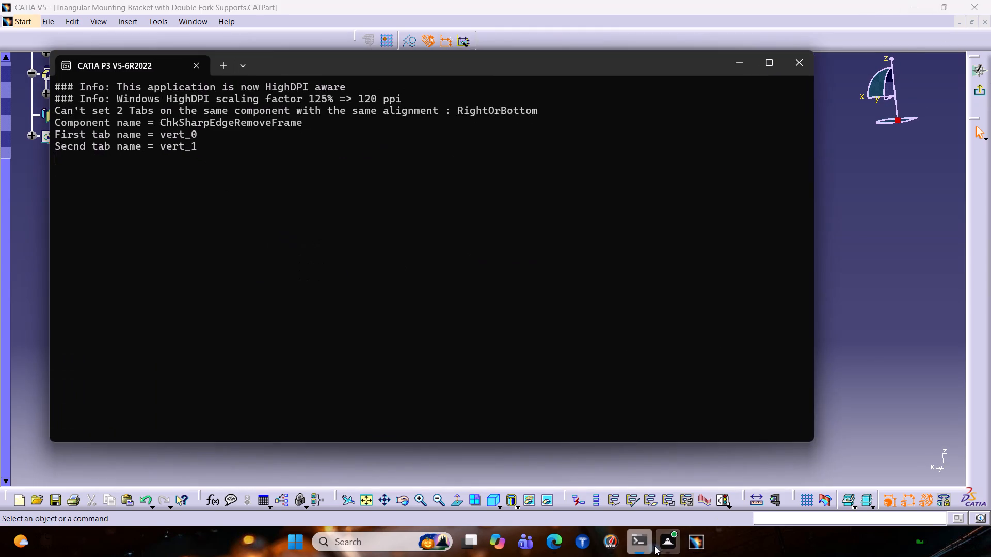
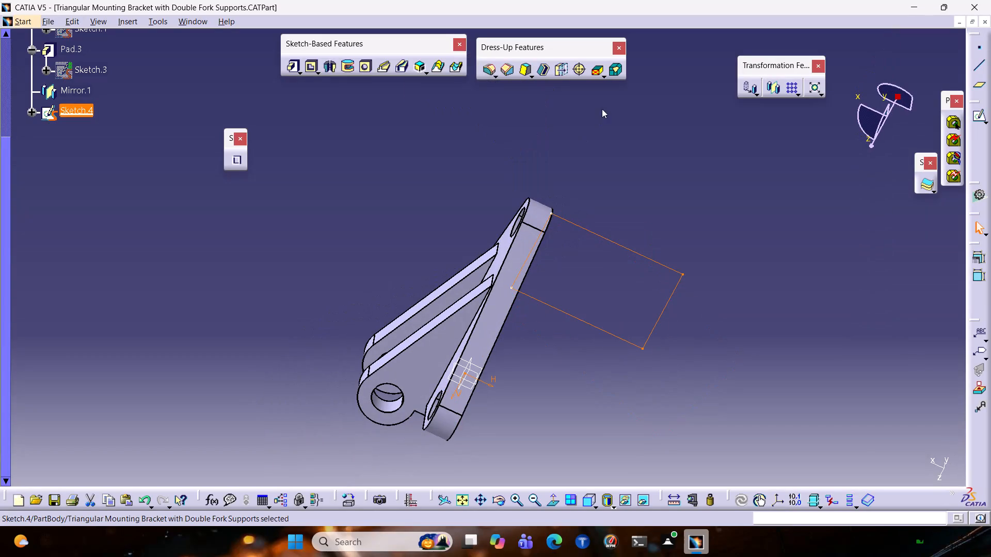
Start a Pad from the rectangular sketch projecting from the triangular plate's back face and inspect its preview from behind.
left_click(293, 68)
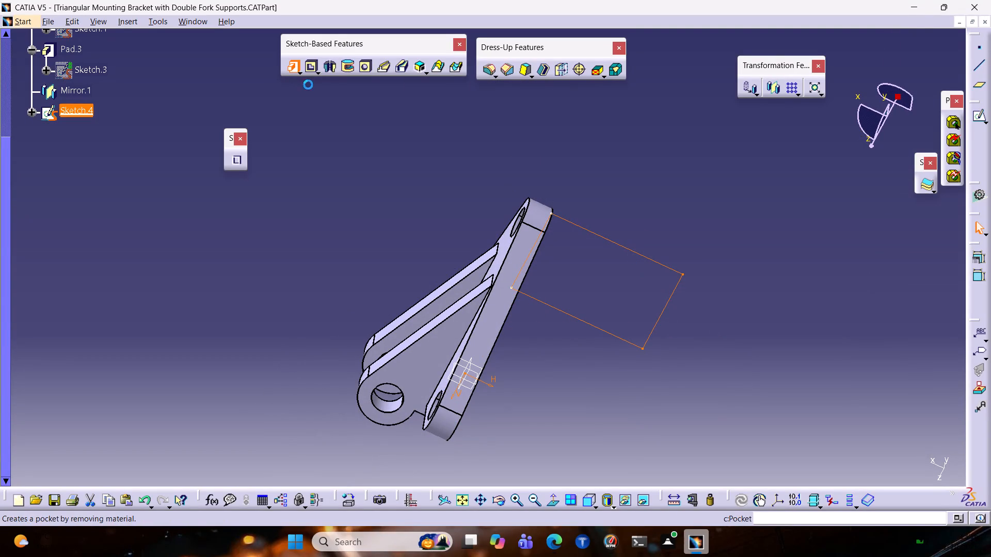
middle_click_drag(697, 320, 395, 263)
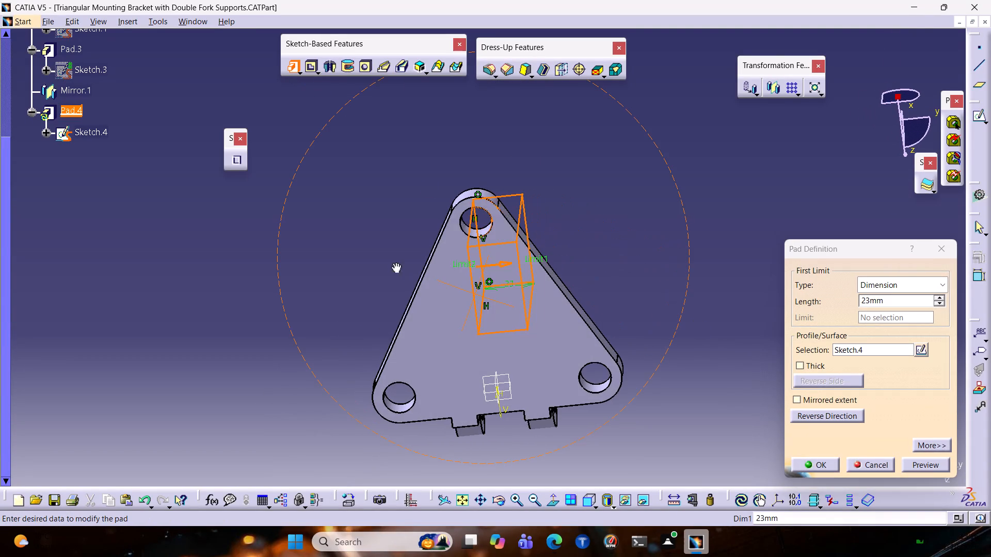
middle_click_drag(395, 263, 394, 262)
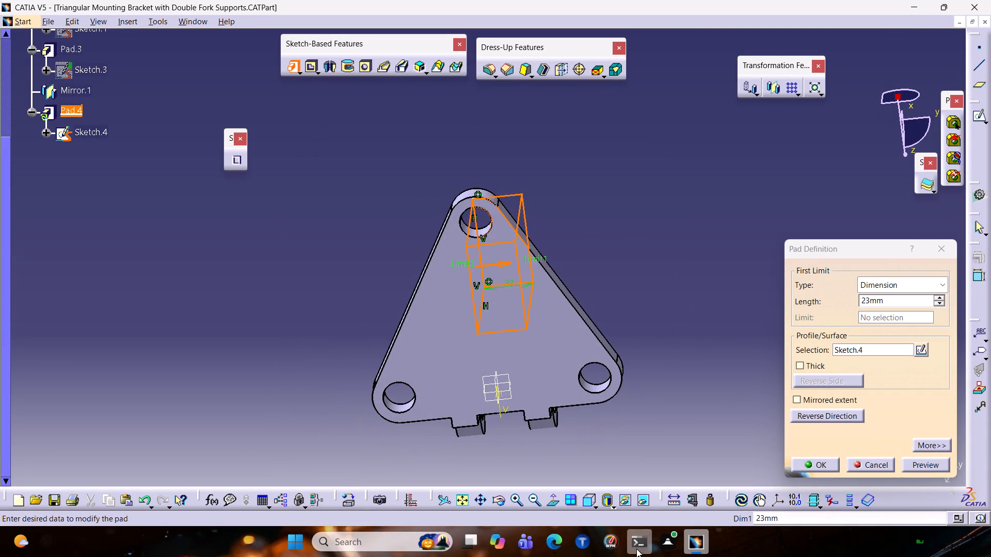
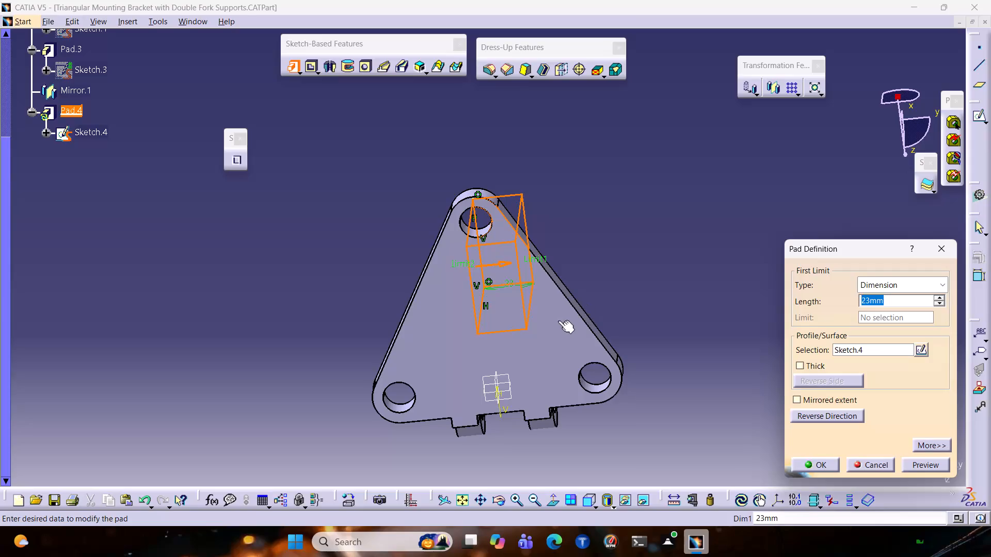
Set the pad of Sketch.4 to a length of 50 mm with mirrored extent.
key("5")
key("0")
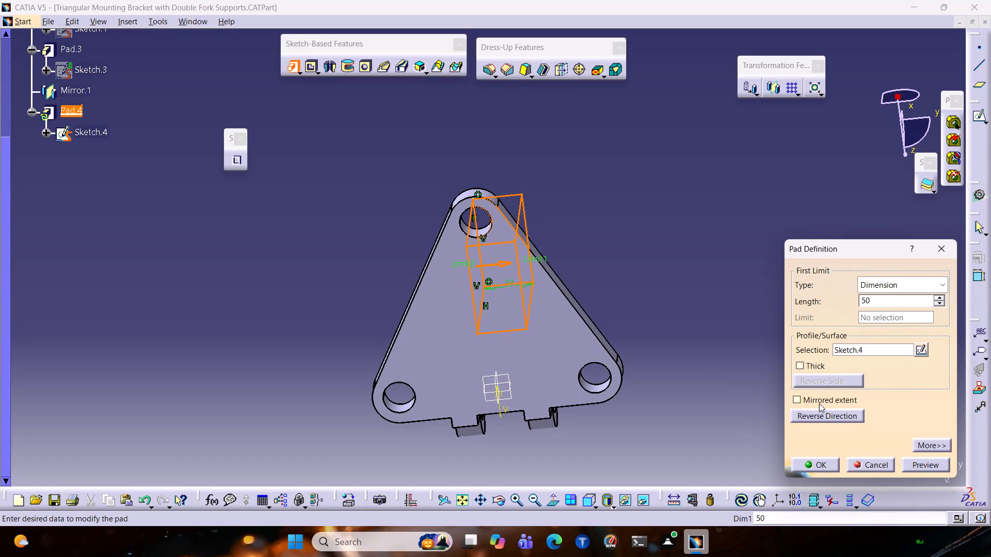
left_click(819, 402)
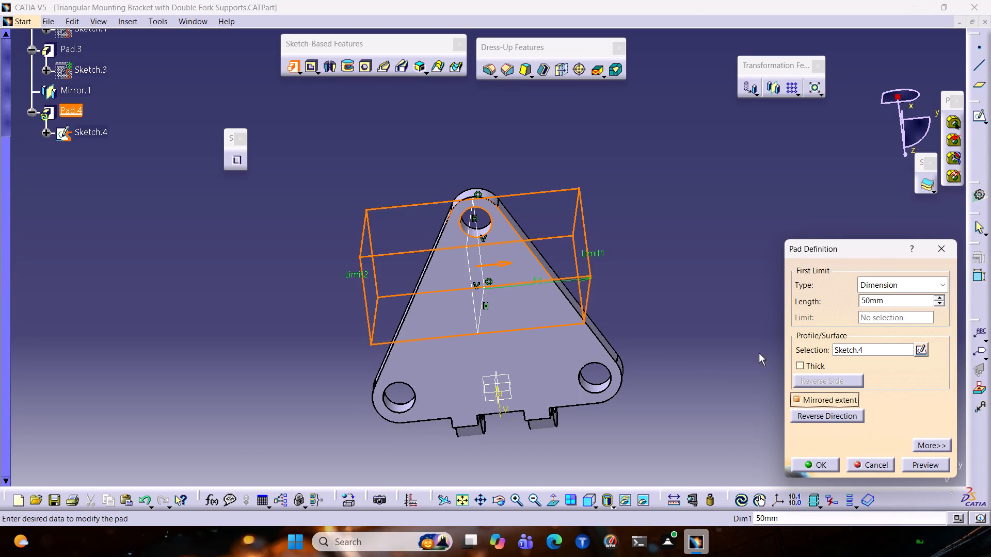
Examine the mirrored pad preview from several sides against the triangular plate and its fork supports.
middle_click_drag(684, 293, 686, 289)
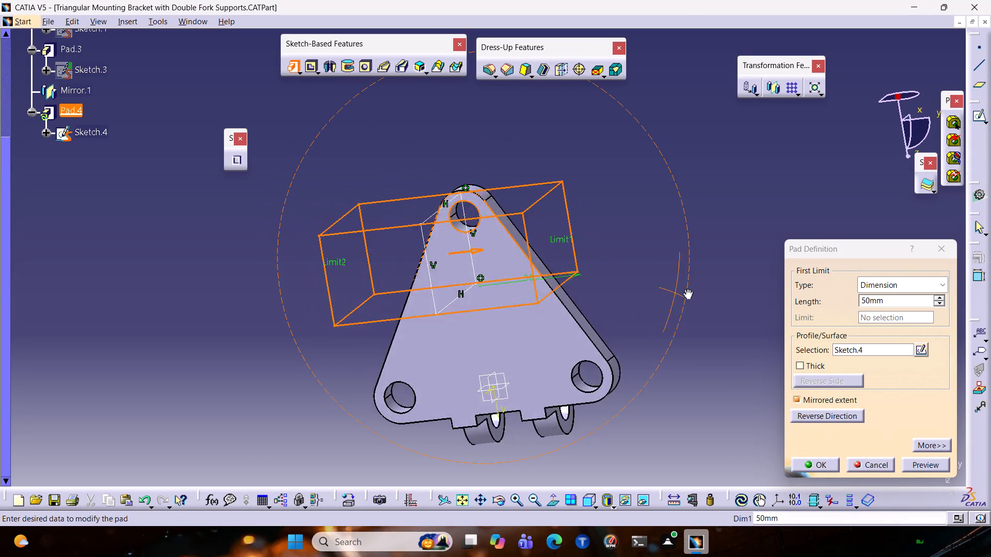
middle_click_drag(686, 289, 695, 286)
middle_click_drag(642, 336, 594, 345)
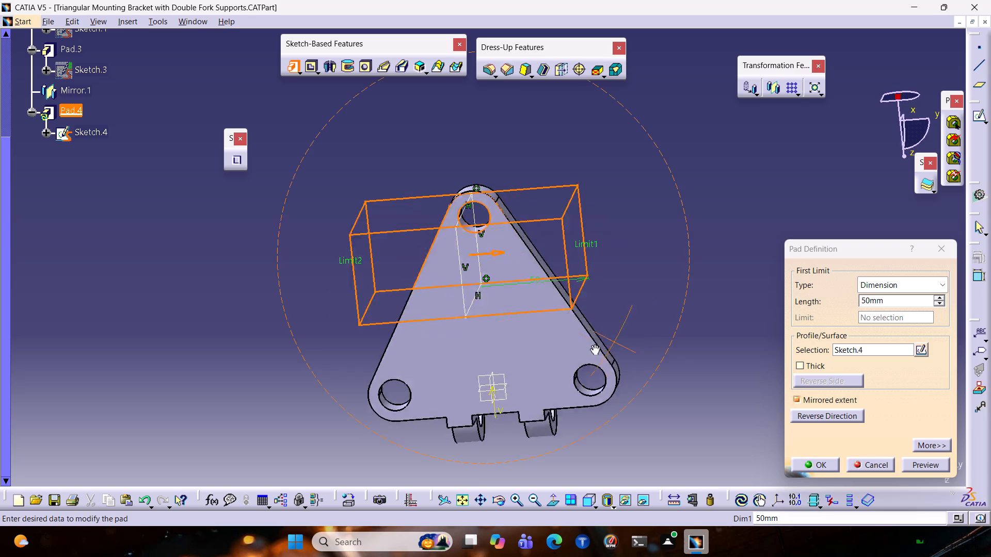
middle_click_drag(594, 345, 402, 379)
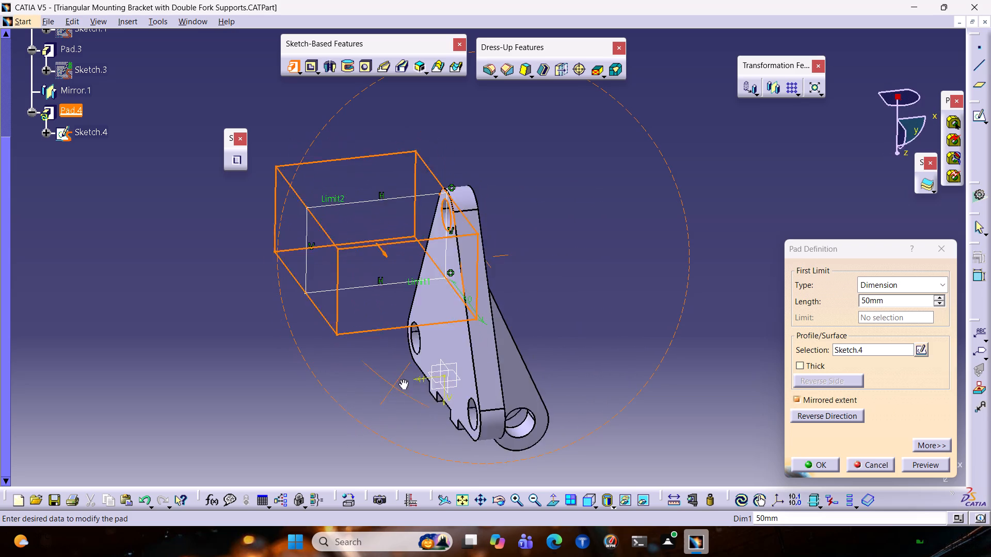
middle_click_drag(402, 379, 501, 370)
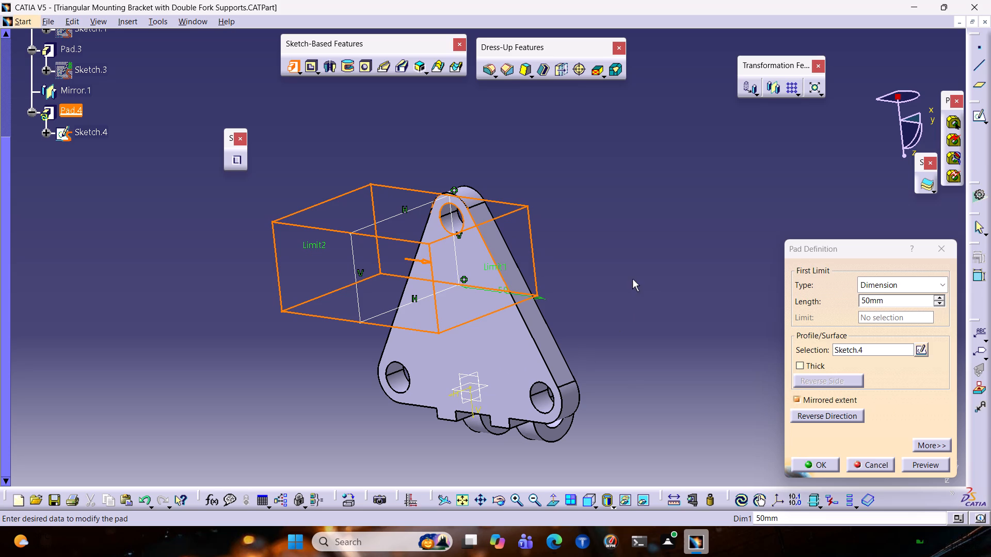
middle_click_drag(620, 224, 519, 407)
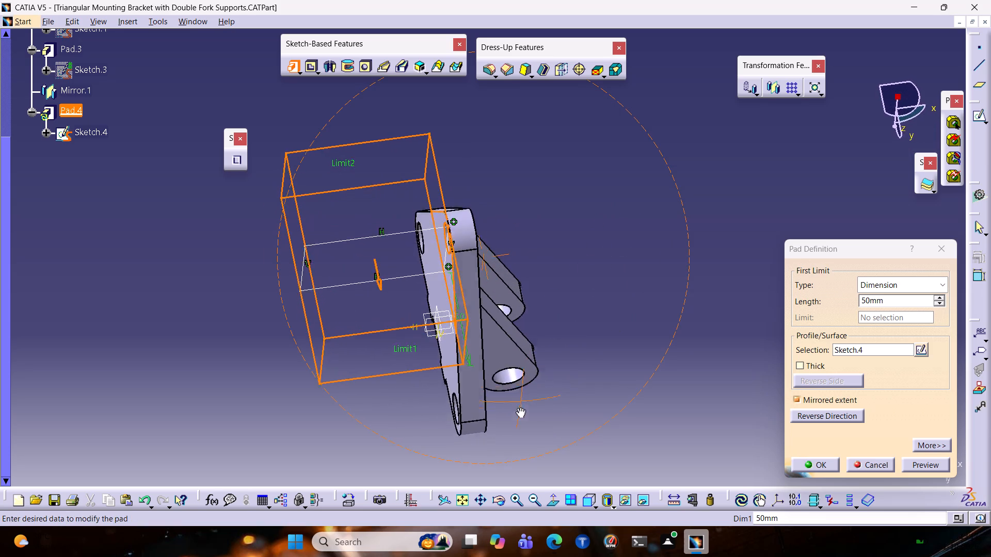
middle_click_drag(519, 407, 585, 332)
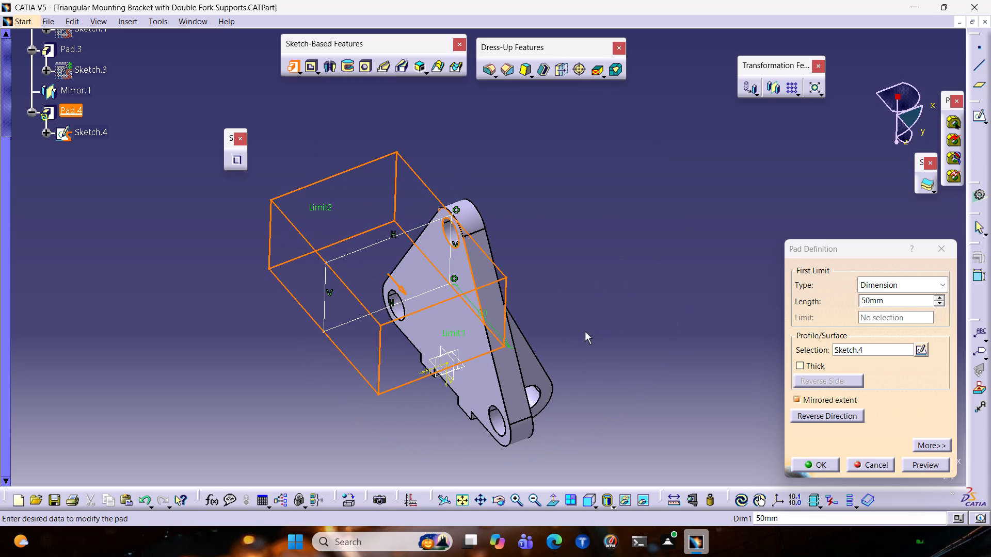
middle_click_drag(617, 318, 522, 374)
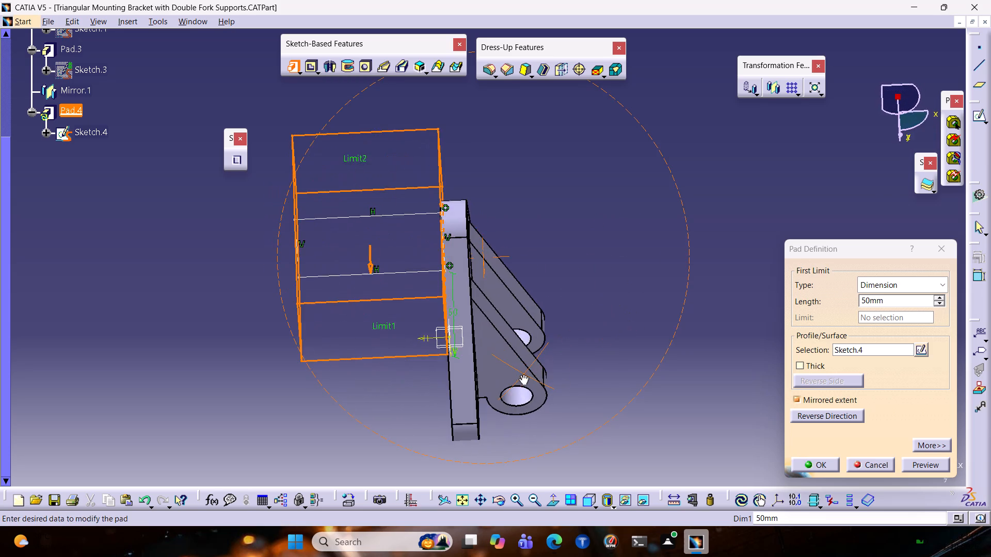
middle_click_drag(522, 374, 424, 348)
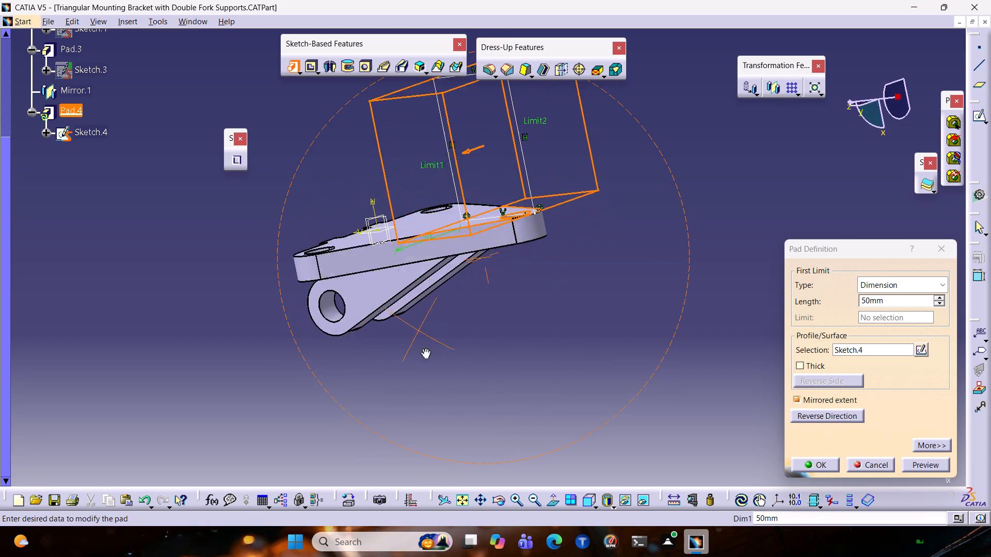
middle_click_drag(424, 348, 582, 314)
middle_click_drag(610, 286, 479, 233)
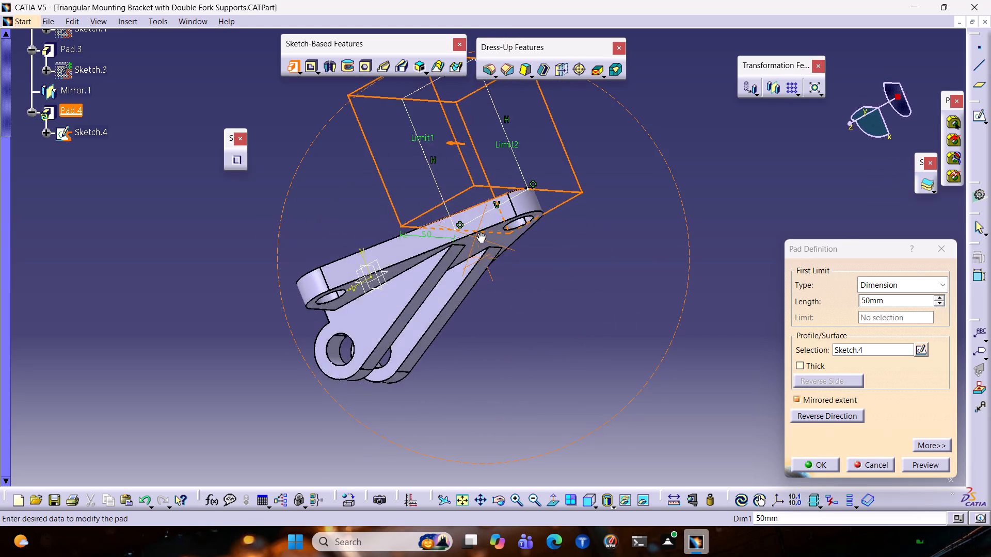
middle_click_drag(479, 233, 674, 330)
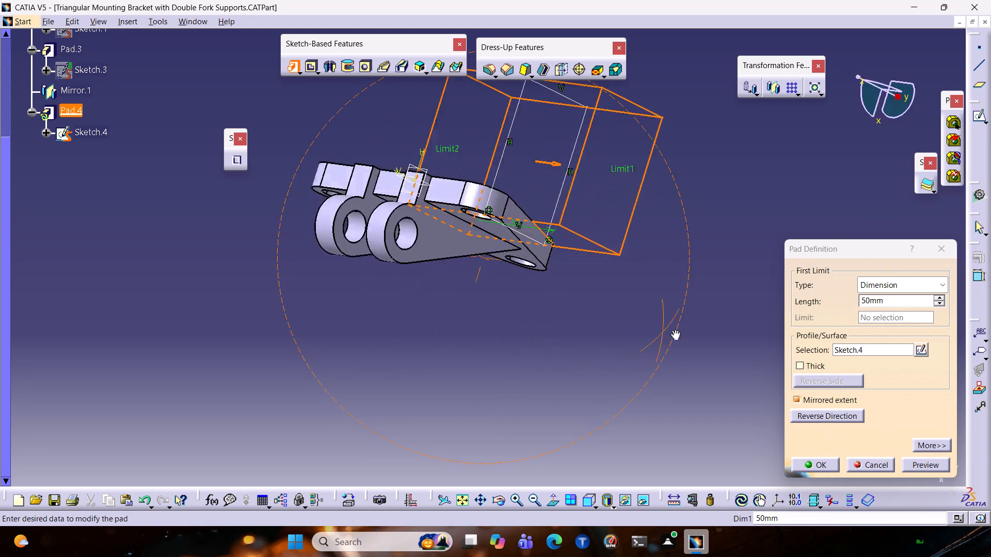
middle_click_drag(674, 330, 711, 370)
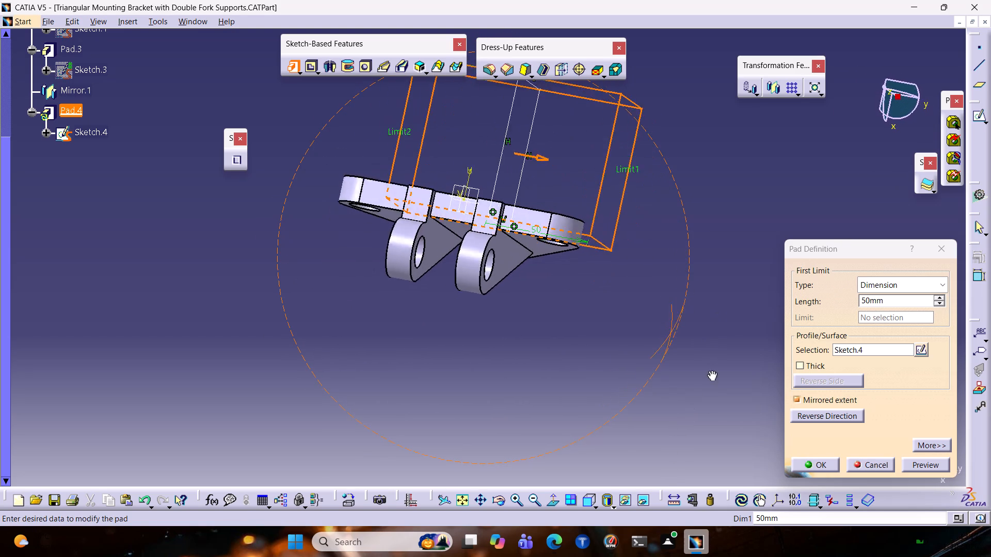
middle_click_drag(711, 370, 532, 278)
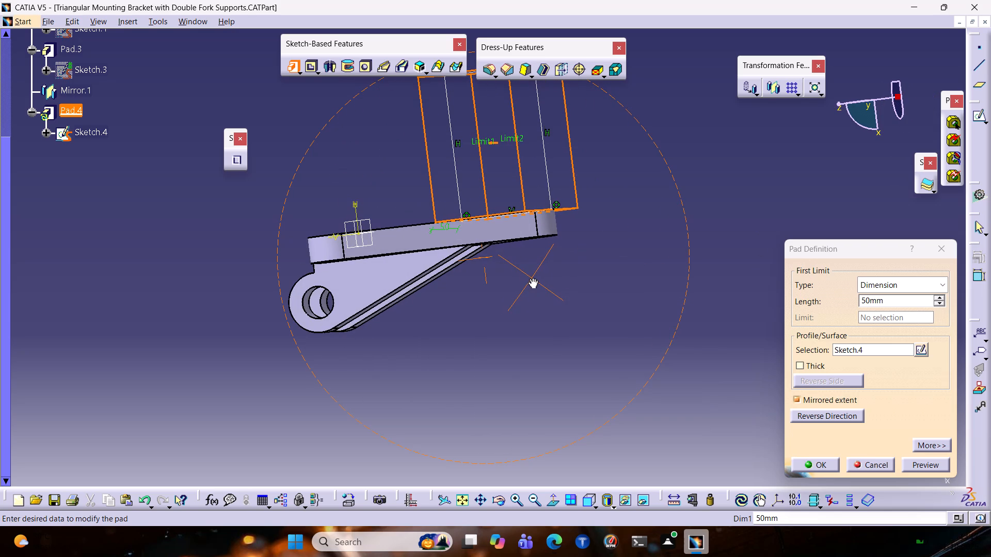
middle_click_drag(532, 278, 830, 236)
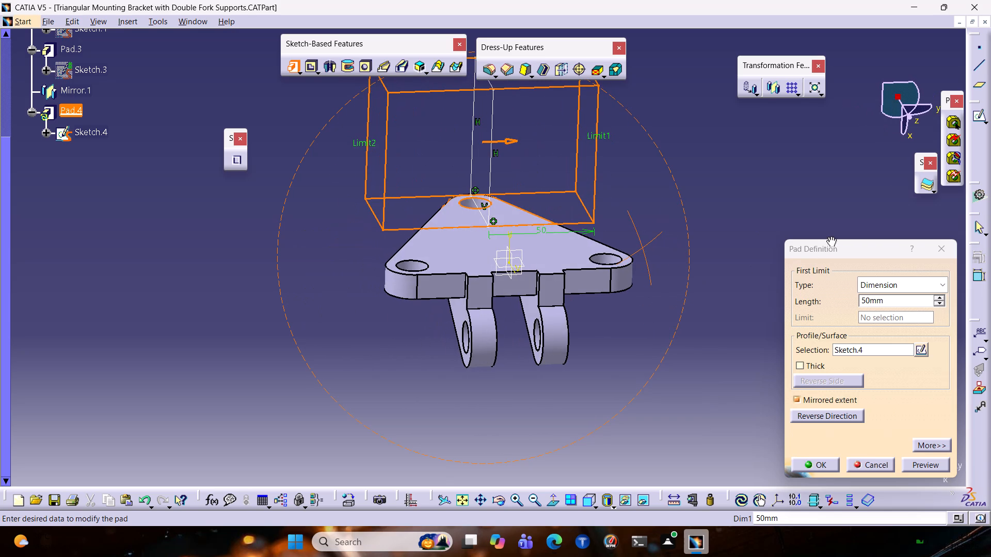
middle_click_drag(830, 236, 797, 287)
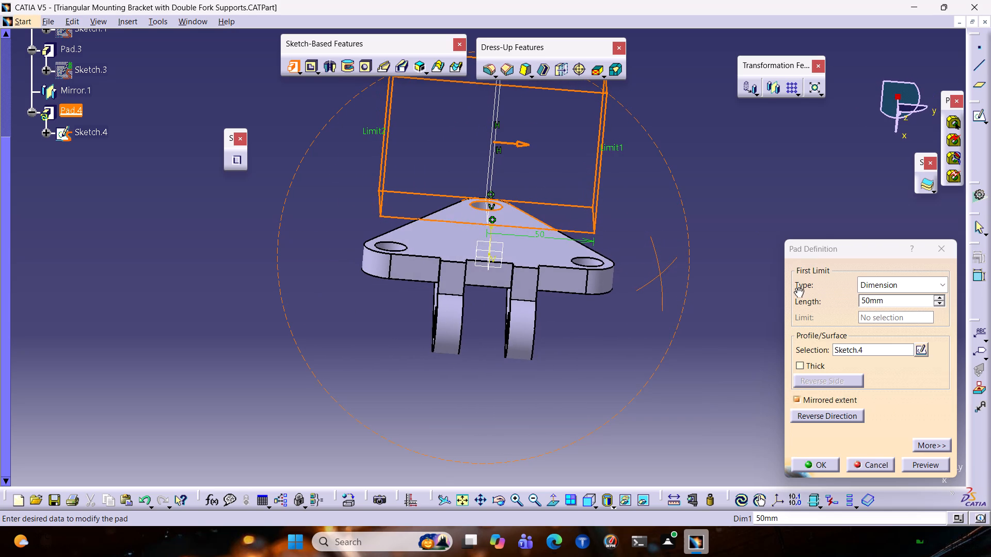
middle_click_drag(797, 287, 796, 287)
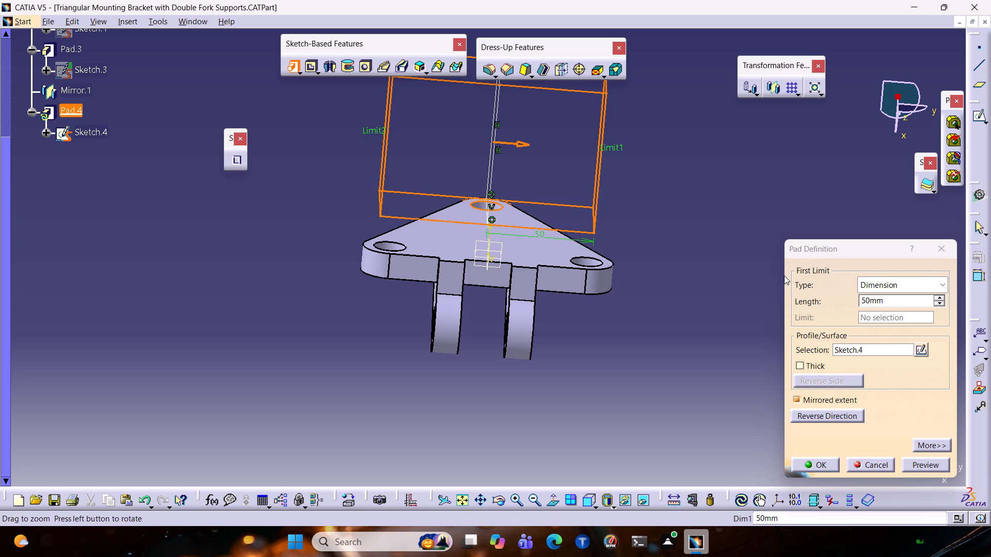
left_click(747, 212)
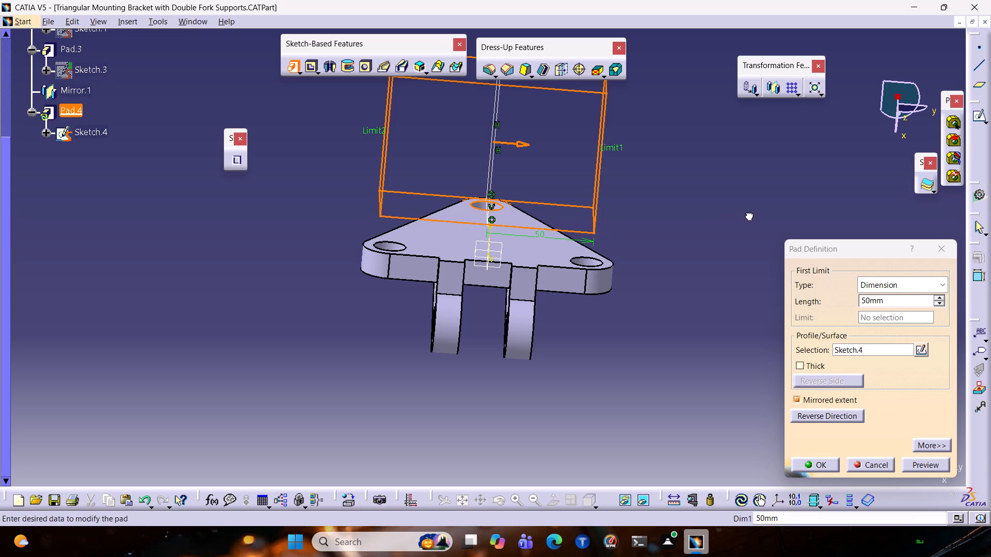
middle_click_drag(748, 215, 429, 342)
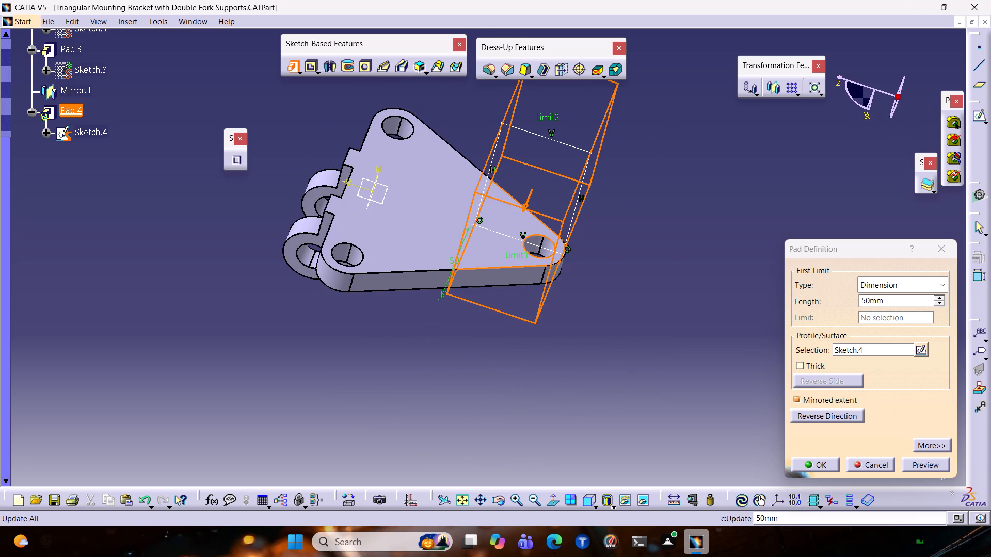
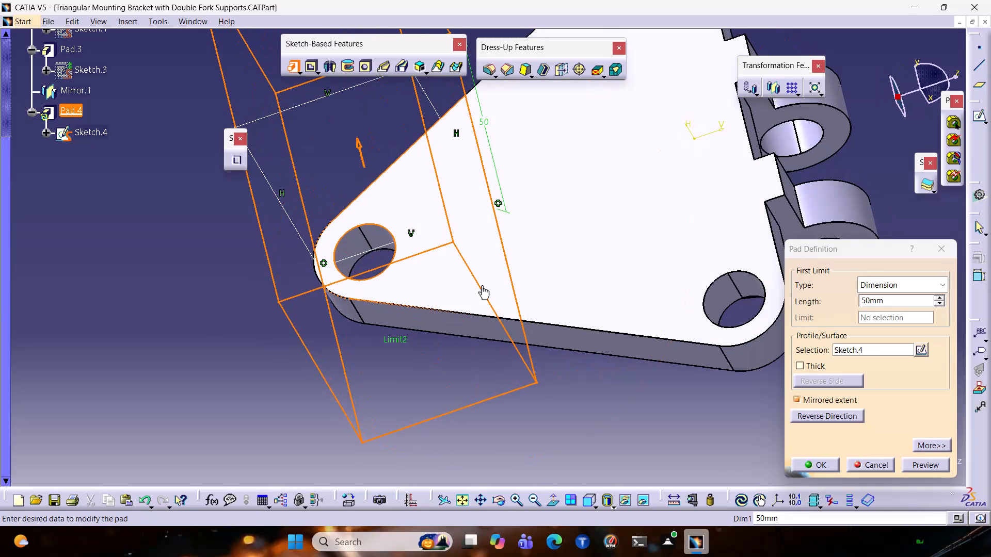
Examine the mirrored pad preview of Sketch.4 against the triangular plate and fork supports from several angles.
middle_click_drag(584, 185, 555, 274, "ctrl")
middle_click_drag(611, 348, 341, 245)
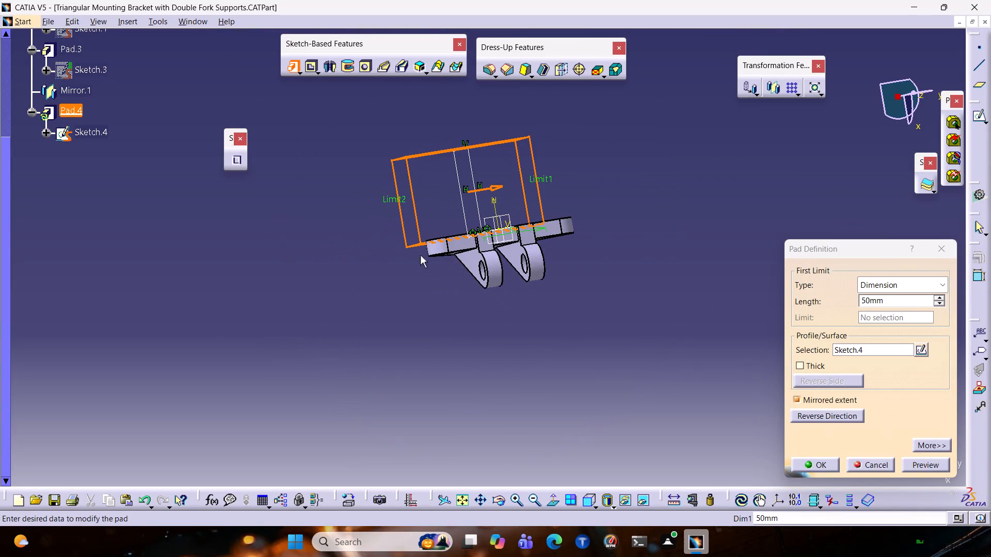
middle_click_drag(604, 253, 599, 325, "ctrl")
middle_click_drag(582, 322, 690, 207, "ctrl")
middle_click_drag(689, 229, 534, 349)
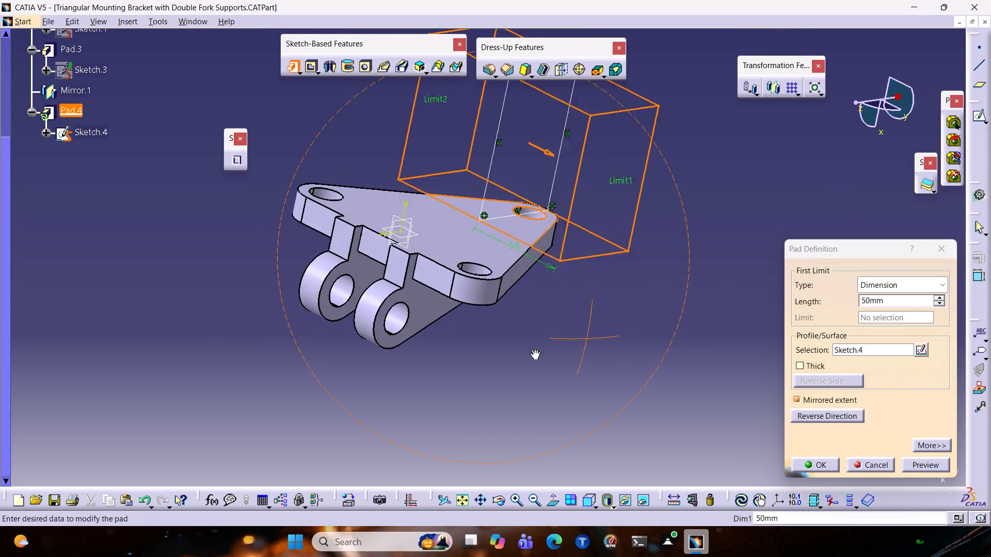
middle_click_drag(534, 349, 411, 374)
middle_click_drag(675, 257, 738, 198)
middle_click_drag(691, 233, 712, 201, "ctrl")
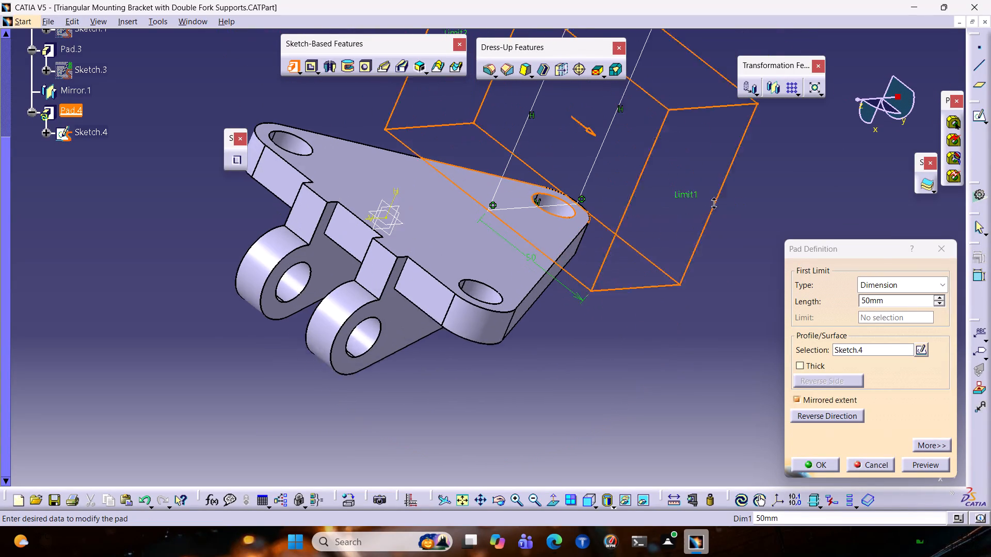
middle_click_drag(712, 201, 713, 198, "ctrl")
middle_click_drag(713, 198, 678, 268, "ctrl")
middle_click_drag(678, 259, 707, 215, "ctrl")
middle_click_drag(707, 215, 686, 250, "ctrl")
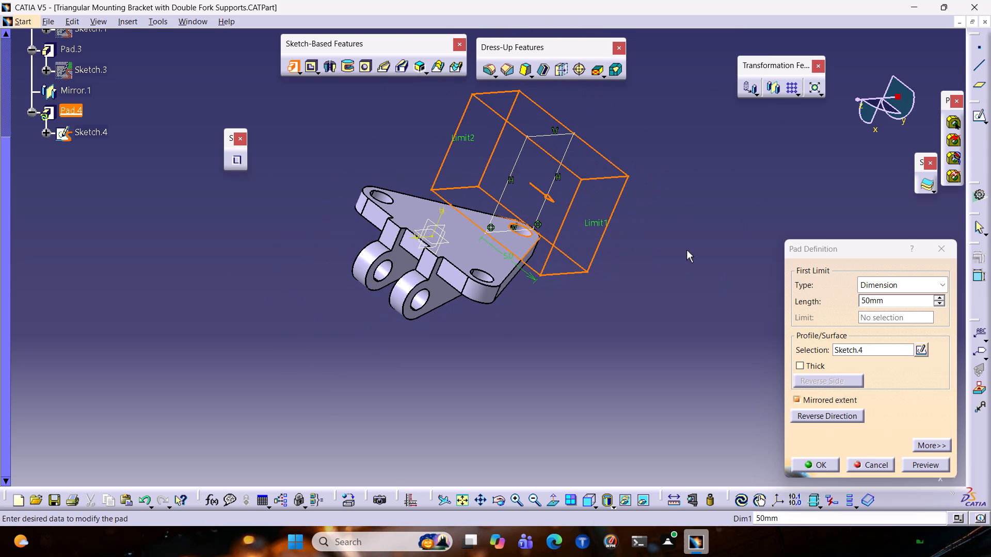
middle_click_drag(686, 250, 679, 264, "ctrl")
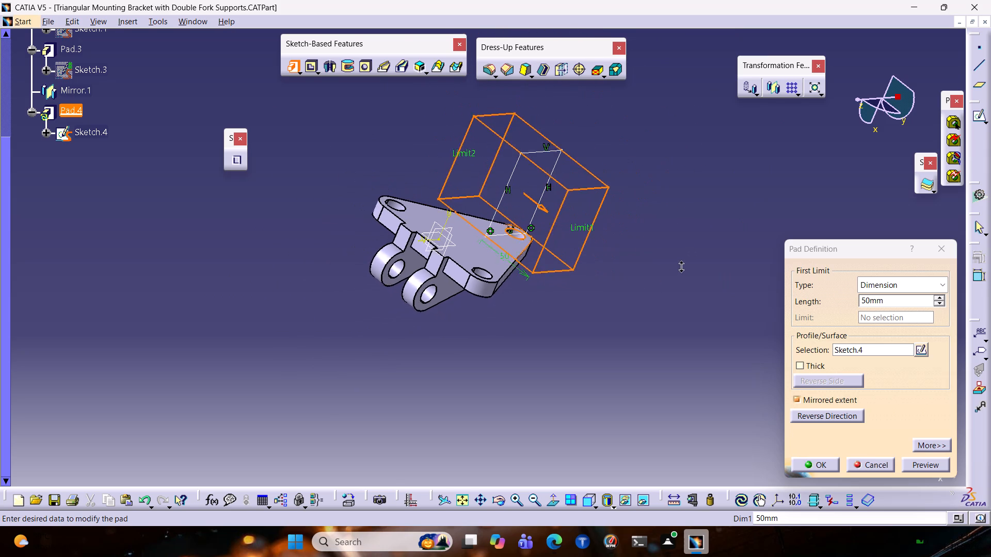
middle_click_drag(679, 264, 678, 266, "ctrl")
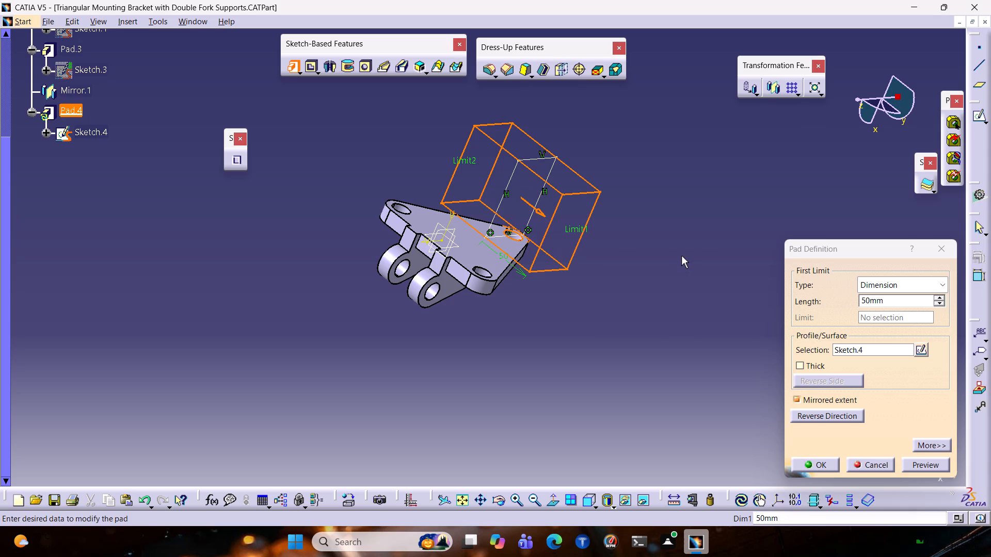
scroll(683, 249, "up", 1)
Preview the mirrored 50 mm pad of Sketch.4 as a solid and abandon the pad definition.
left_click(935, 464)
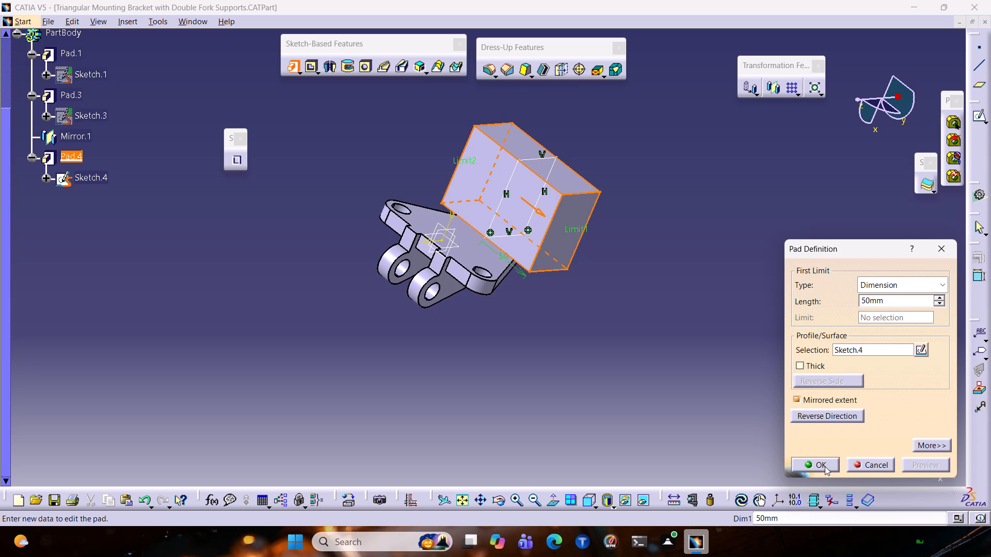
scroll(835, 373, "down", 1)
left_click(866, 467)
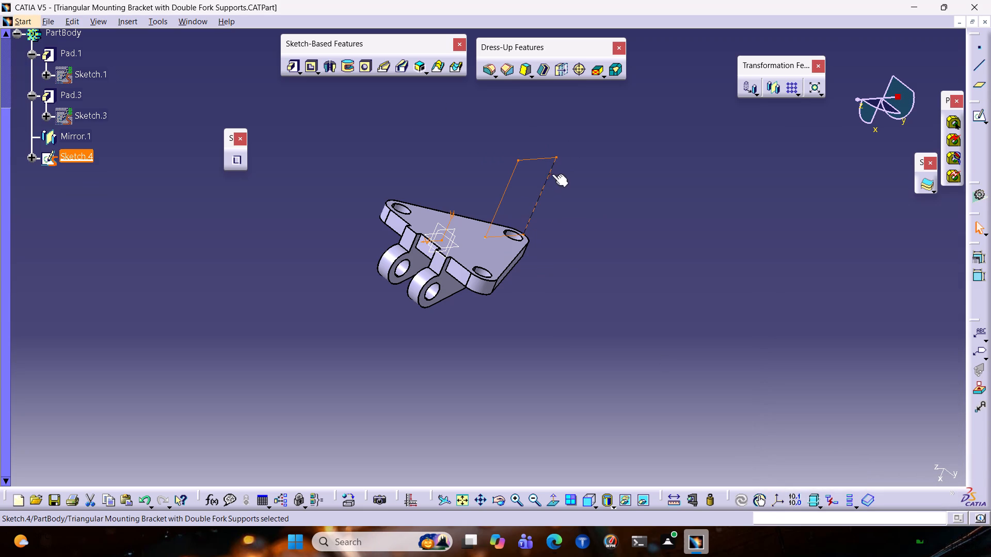
Open Sketch.4 for editing.
double_click(549, 176)
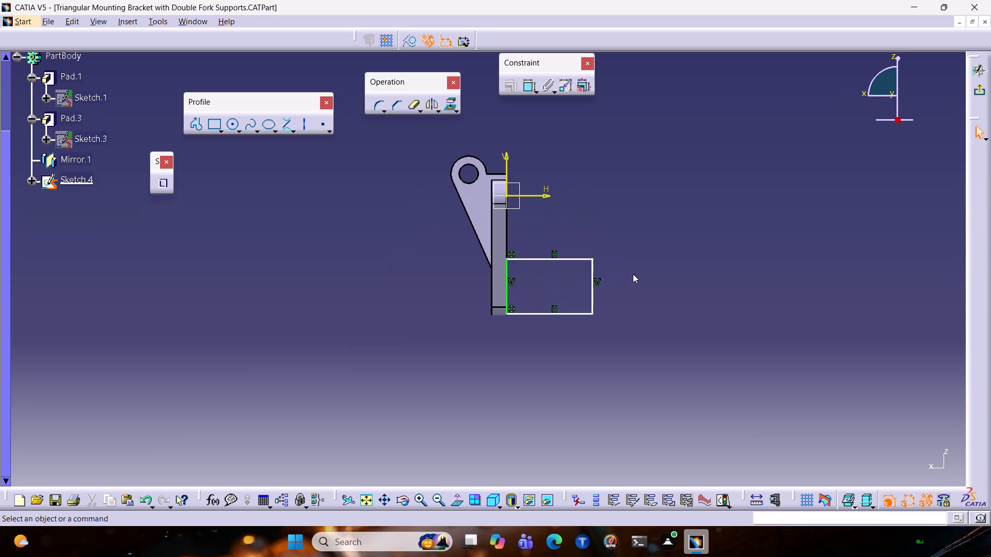
Examine how the rectangle of Sketch.4 sits against the plate's narrow end and the fork supports from several angles.
middle_click_drag(648, 285, 640, 301, "ctrl")
middle_click_drag(639, 306, 684, 249)
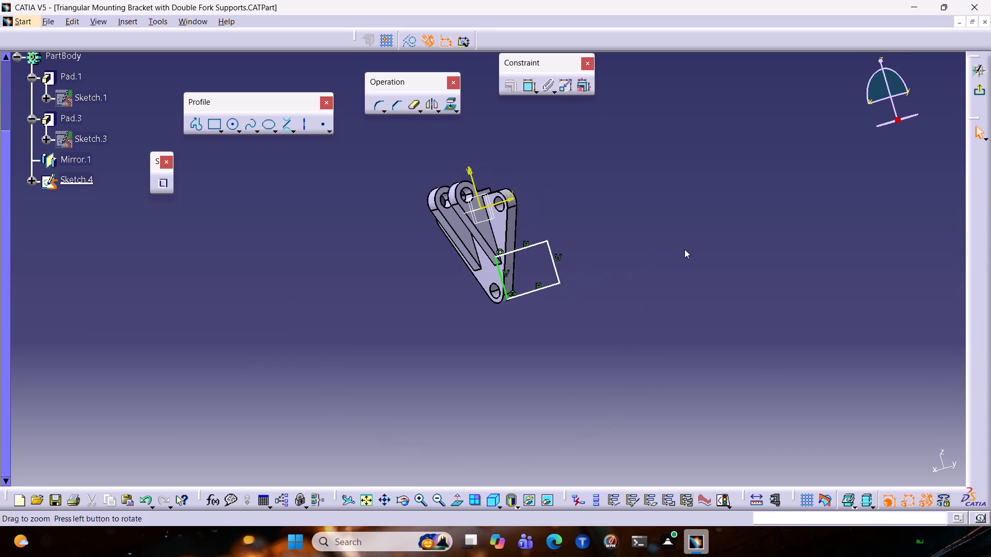
middle_click_drag(684, 249, 647, 226, "ctrl")
middle_click_drag(651, 232, 491, 234)
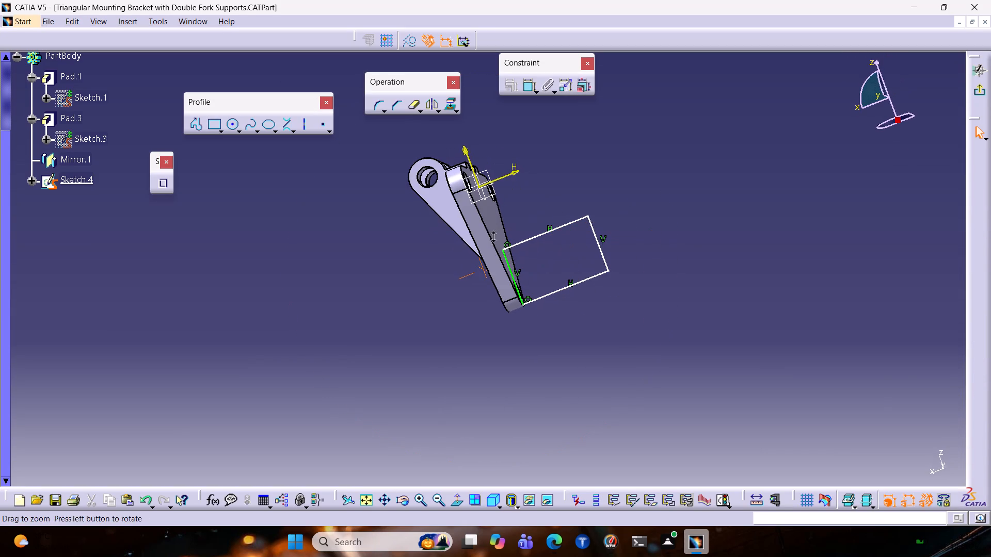
middle_click_drag(491, 234, 486, 233)
middle_click_drag(616, 263, 673, 210)
middle_click_drag(722, 233, 658, 314, "ctrl")
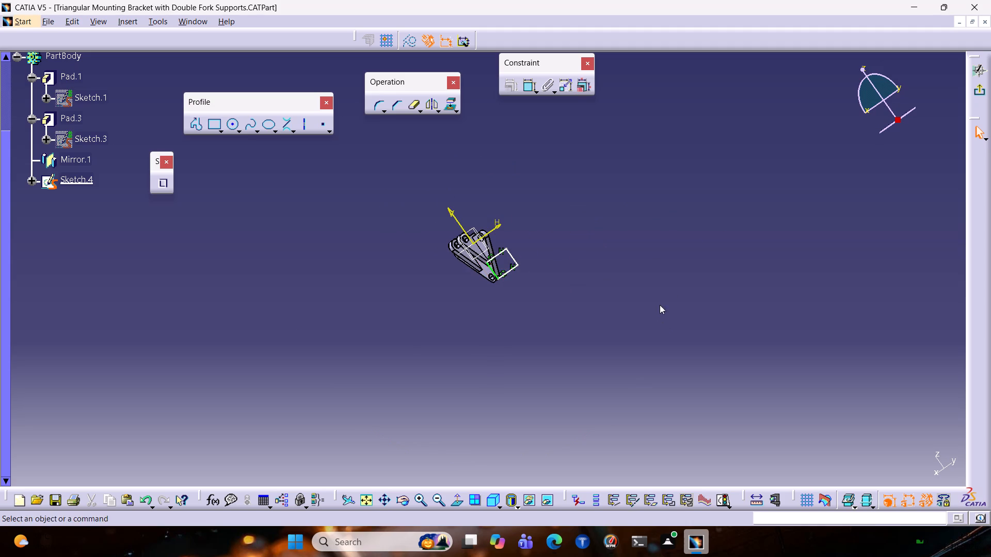
middle_click_drag(704, 215, 787, 142, "ctrl")
middle_click_drag(606, 327, 720, 234, "ctrl")
middle_click_drag(663, 335, 698, 264)
middle_click_drag(700, 252, 644, 330, "ctrl")
middle_click_drag(661, 264, 734, 196, "ctrl")
middle_click_drag(734, 196, 684, 285)
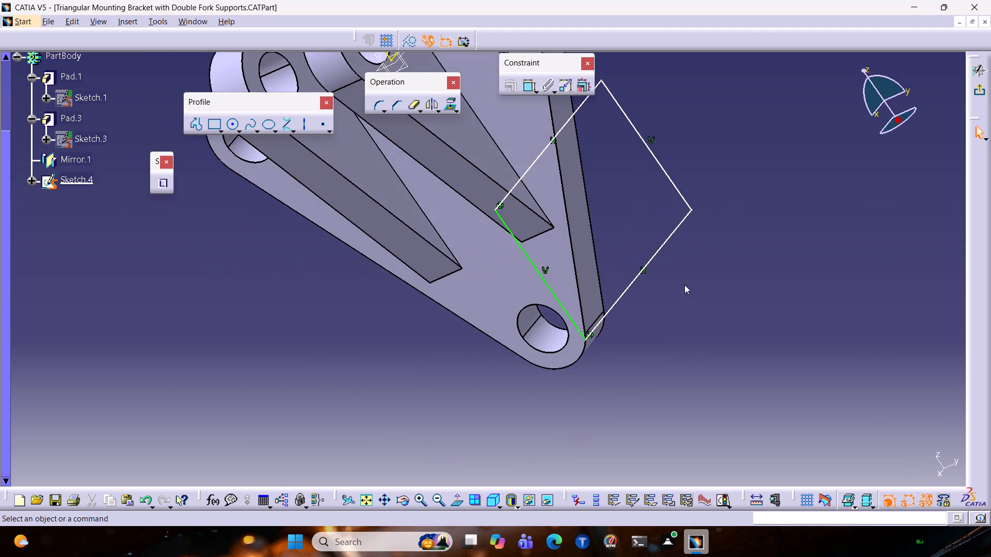
middle_click_drag(689, 280, 634, 352)
middle_click_drag(826, 248, 755, 300, "ctrl")
middle_click_drag(755, 302, 727, 326)
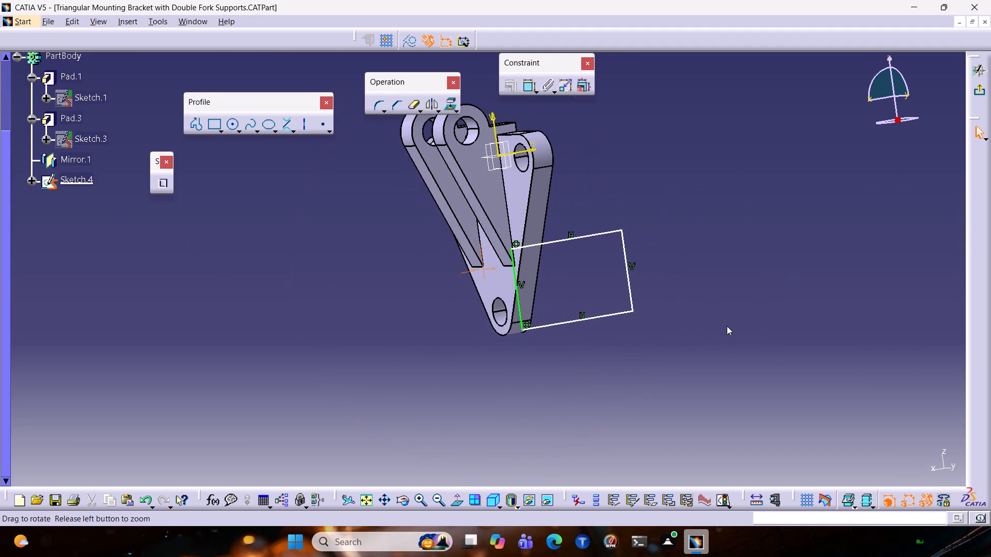
middle_click_drag(727, 326, 727, 327)
middle_click_drag(727, 322, 798, 272, "ctrl")
middle_click_drag(792, 282, 832, 244, "ctrl")
middle_click_drag(832, 244, 810, 281, "ctrl")
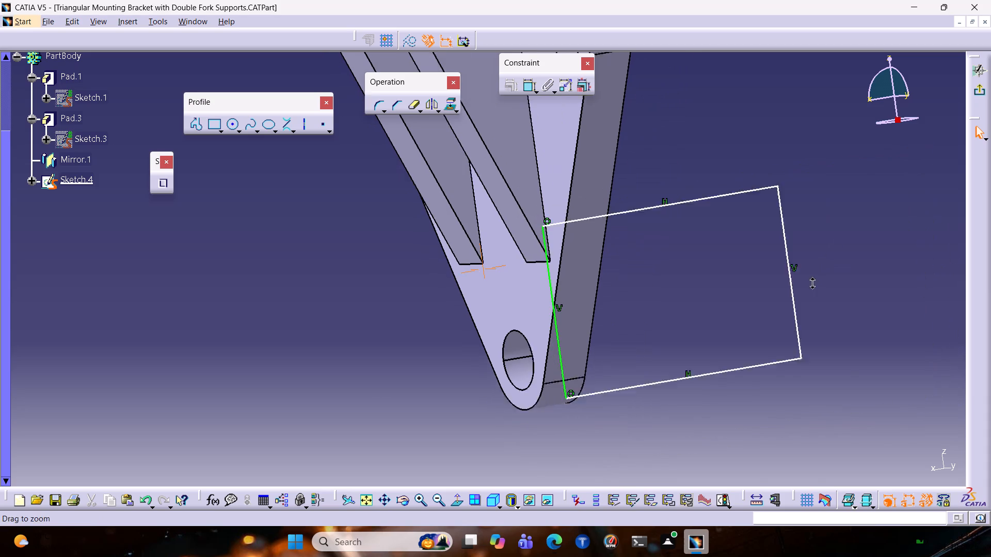
middle_click_drag(810, 281, 806, 286, "ctrl")
middle_click_drag(826, 266, 814, 288, "ctrl")
middle_click_drag(814, 288, 808, 303, "ctrl")
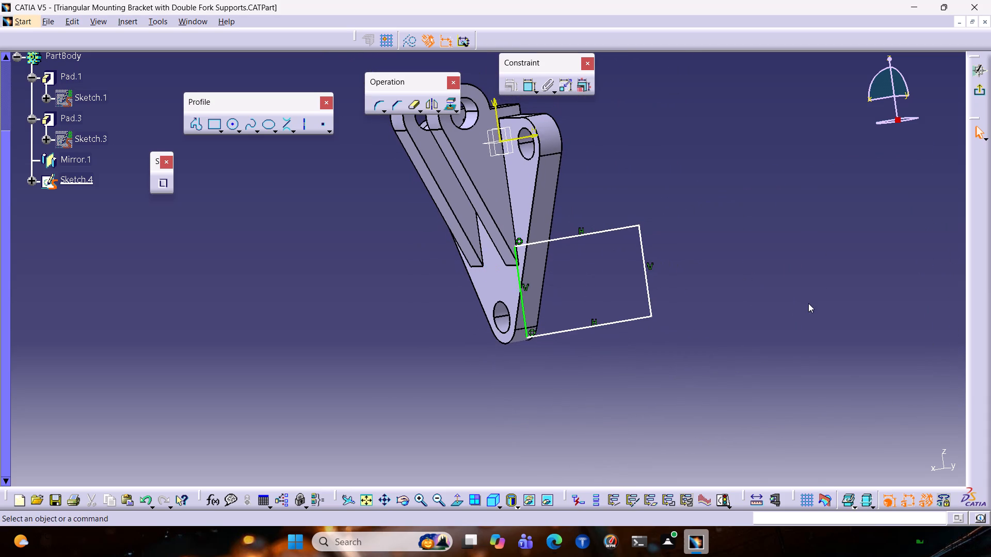
middle_click_drag(812, 312, 834, 288, "ctrl")
middle_click_drag(809, 323, 835, 297)
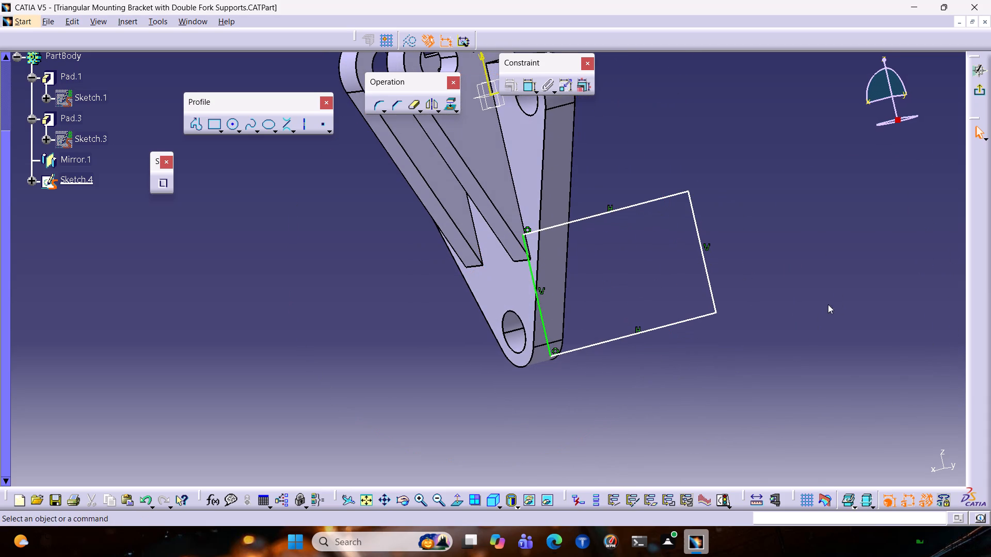
middle_click_drag(811, 317, 857, 289, "ctrl")
middle_click_drag(836, 306, 858, 289, "ctrl")
middle_click_drag(837, 311, 854, 287, "ctrl")
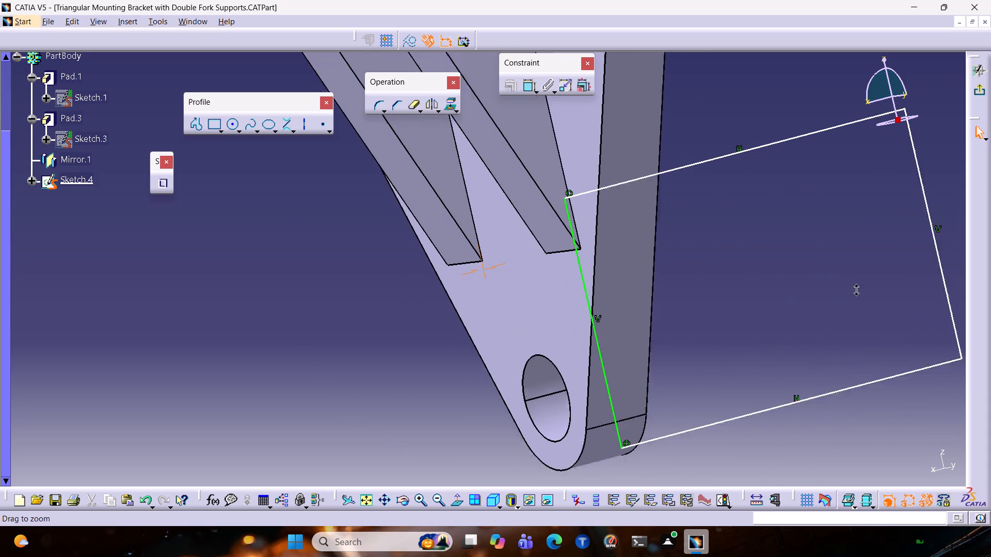
middle_click_drag(854, 287, 863, 279, "ctrl")
middle_click_drag(863, 279, 818, 324, "ctrl")
middle_click_drag(867, 262, 852, 293, "ctrl")
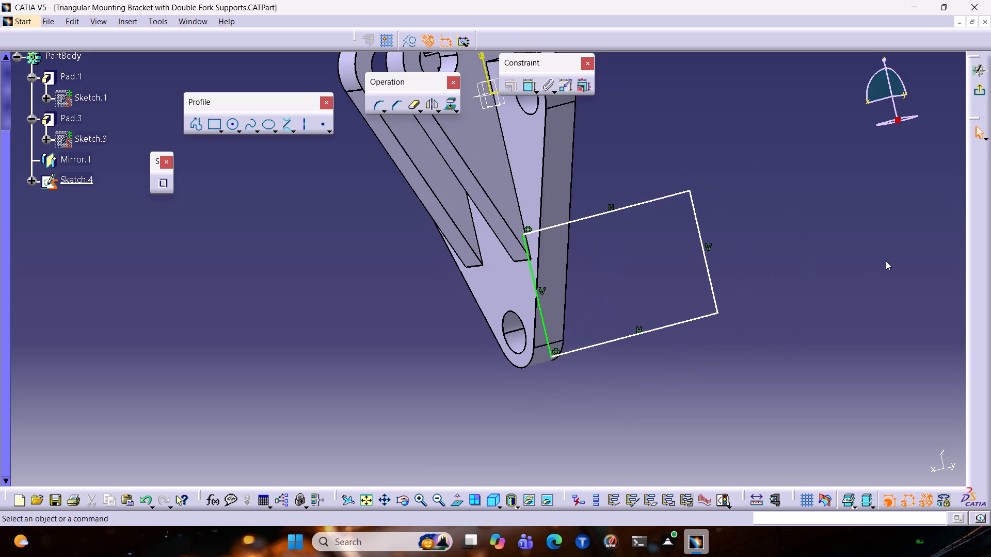
middle_click_drag(890, 257, 870, 291, "ctrl")
middle_click_drag(684, 305, 770, 244)
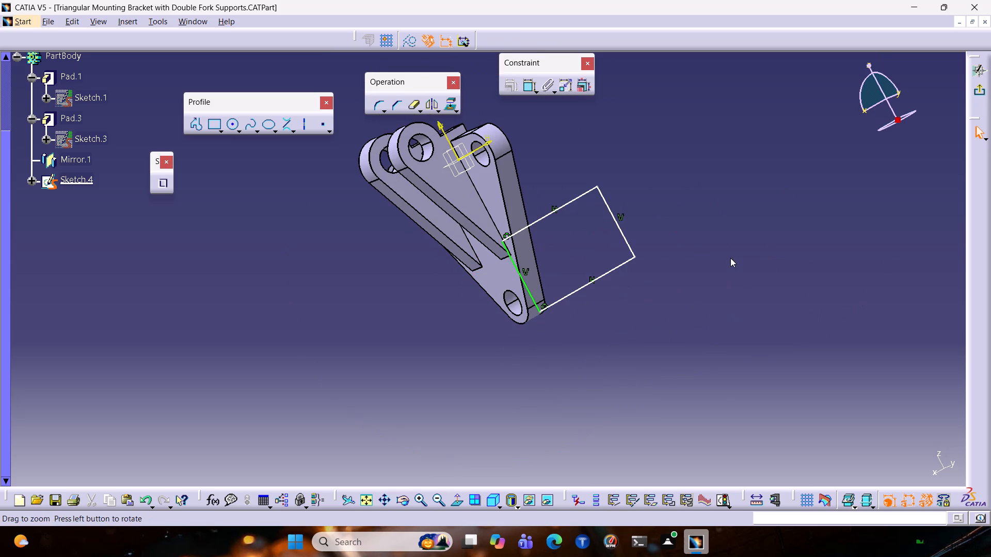
middle_click_drag(730, 258, 771, 225, "ctrl")
middle_click_drag(739, 255, 782, 225, "ctrl")
middle_click_drag(805, 204, 779, 241, "ctrl")
middle_click_drag(780, 228, 739, 269)
middle_click_drag(739, 270, 588, 362)
middle_click_drag(604, 334, 673, 266)
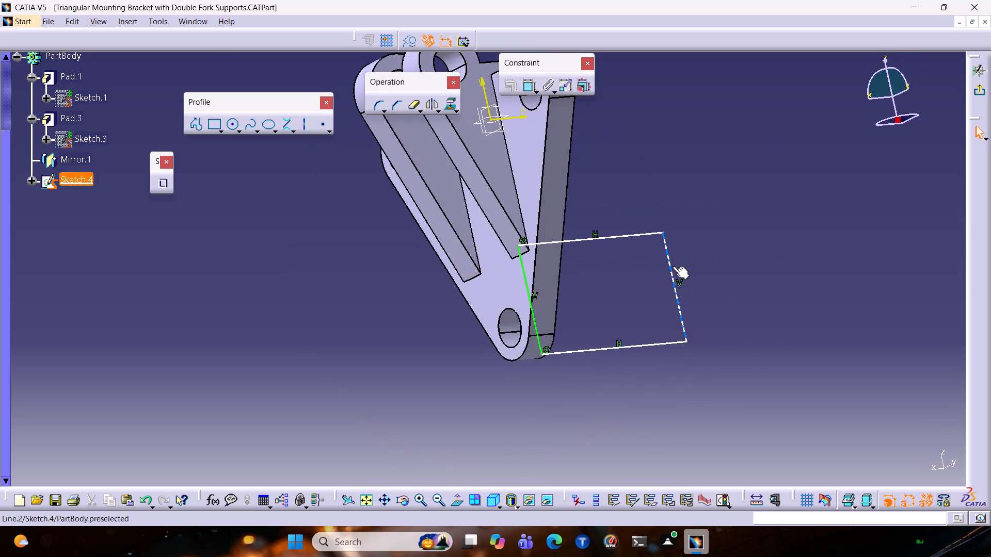
middle_click_drag(717, 243, 807, 187, "ctrl")
middle_click_drag(710, 270, 788, 209)
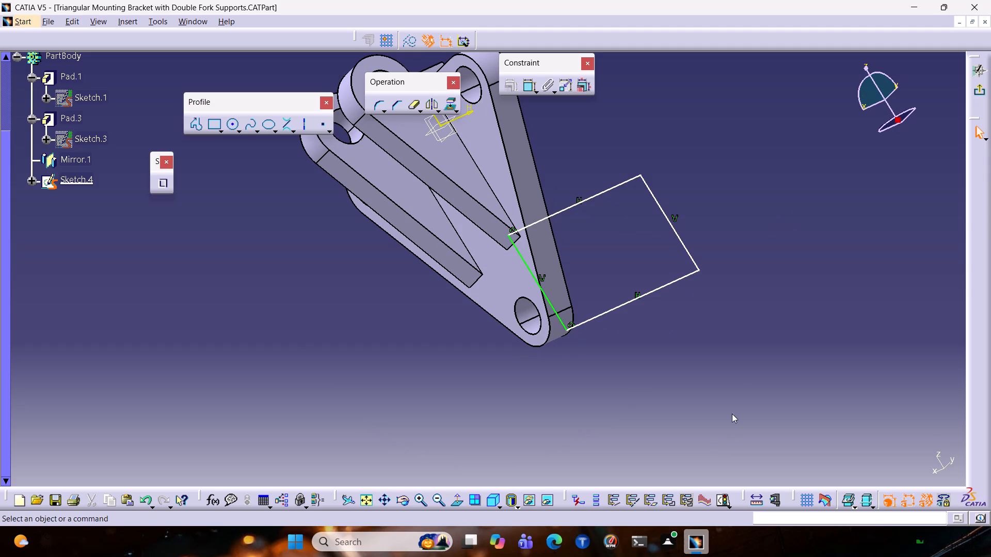
middle_click_drag(762, 303, 730, 371)
middle_click_drag(736, 352, 759, 316)
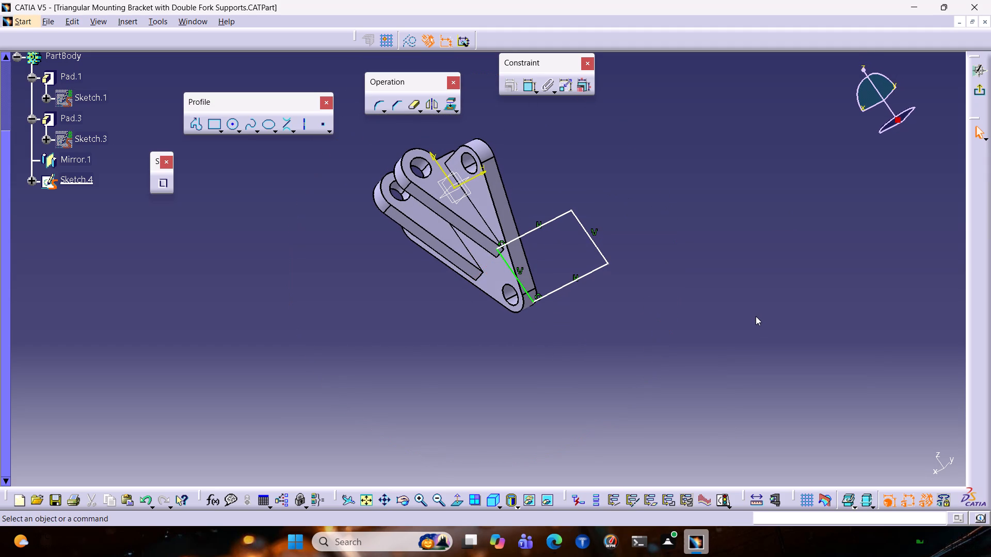
Open the definition of the rectangle's outer vertical line, opposite the plate face, in Sketch.4.
scroll(756, 316, "down", 1)
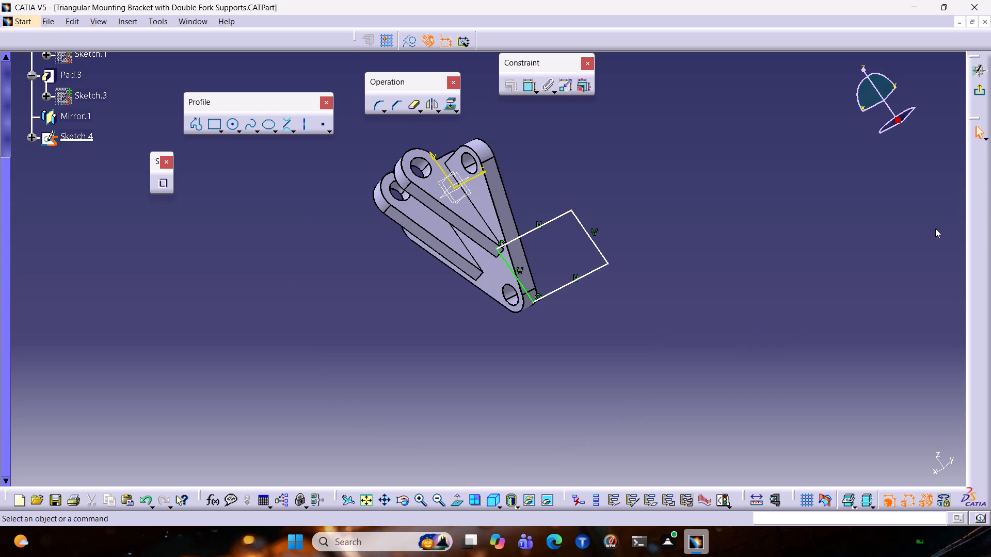
left_click(758, 307)
double_click(586, 235)
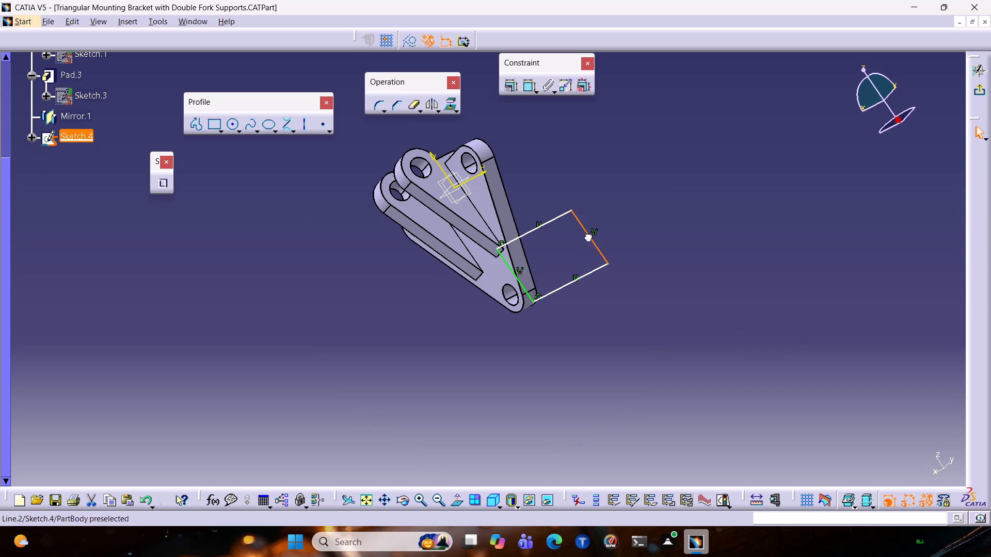
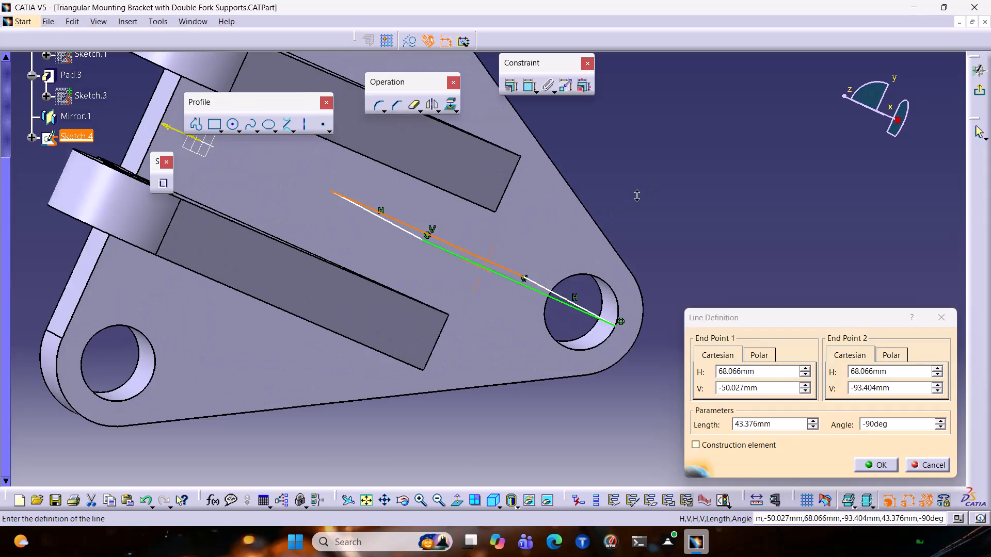
Examine the Sketch.4 rectangle against the plate face and fork supports from several angles, and dismiss the outer vertical line's definition without changes.
middle_click_drag(635, 193, 621, 189, "ctrl")
middle_click_drag(622, 215, 255, 263)
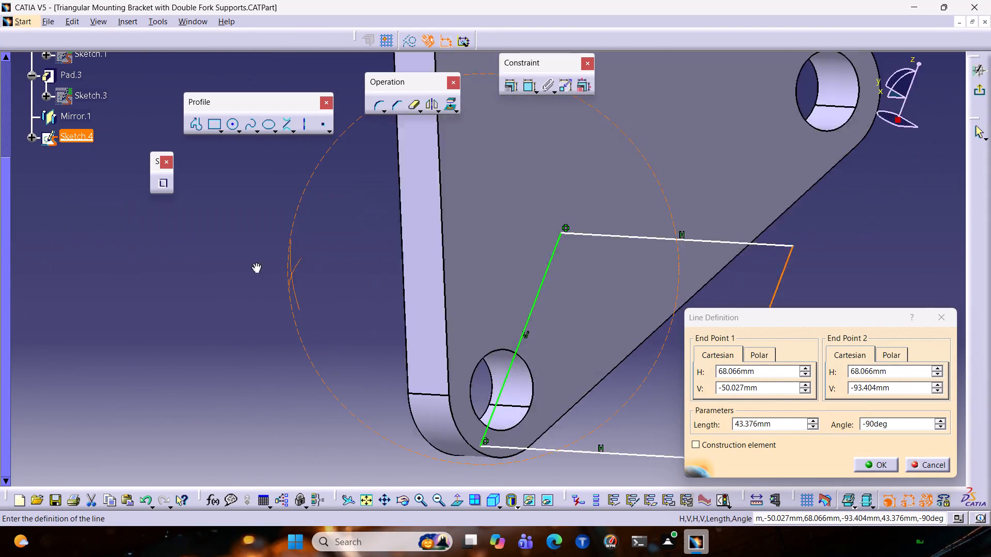
middle_click_drag(255, 263, 280, 318)
middle_click_drag(631, 152, 611, 238, "ctrl")
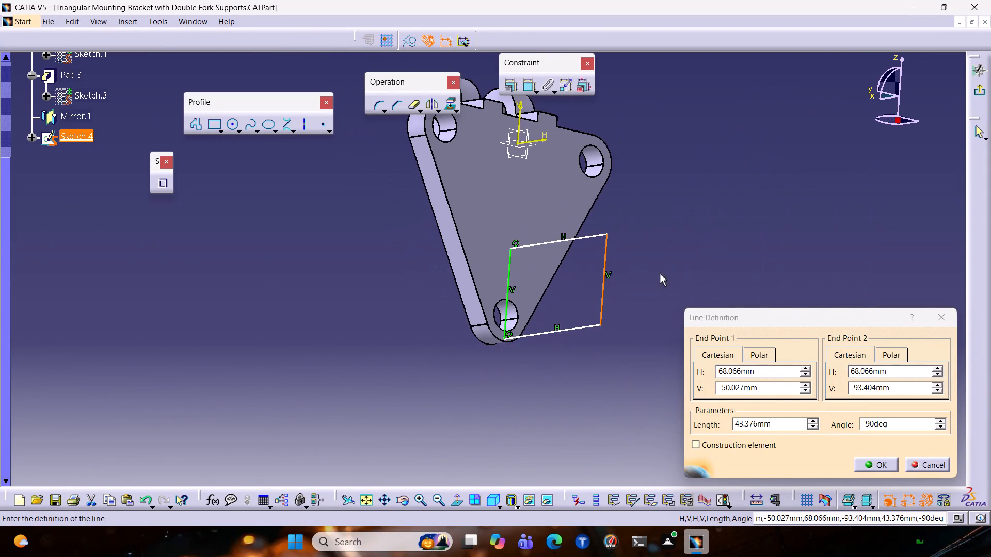
middle_click_drag(661, 282, 357, 253)
middle_click_drag(418, 170, 406, 240)
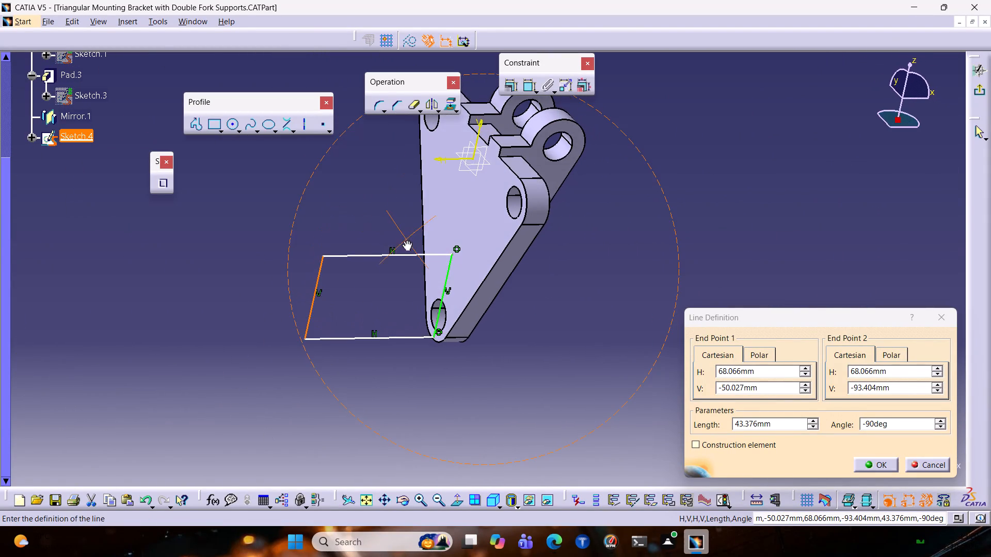
middle_click_drag(406, 240, 406, 241)
middle_click_drag(565, 258, 539, 291, "ctrl")
middle_click_drag(539, 290, 394, 253, "ctrl")
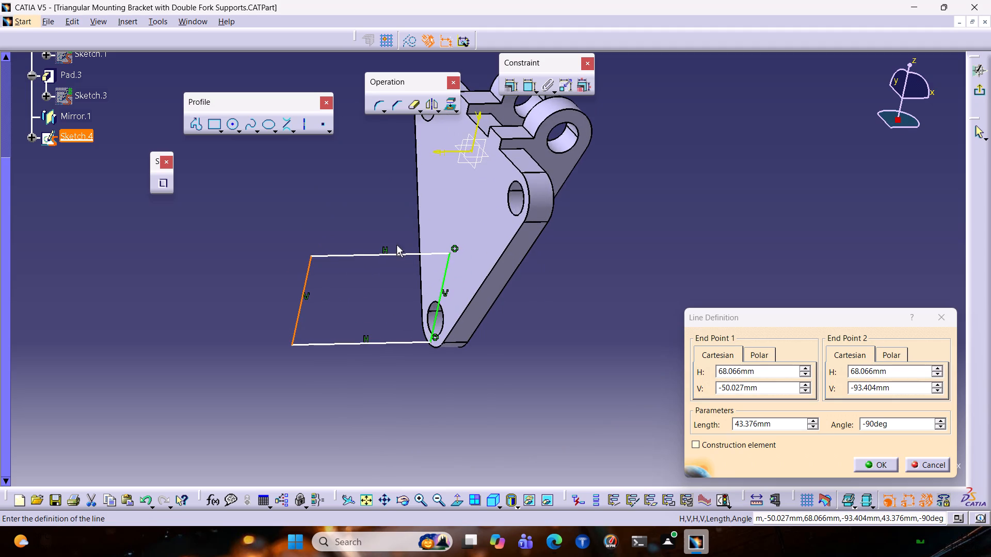
middle_click_drag(396, 244, 547, 282, "ctrl")
middle_click_drag(547, 281, 206, 231)
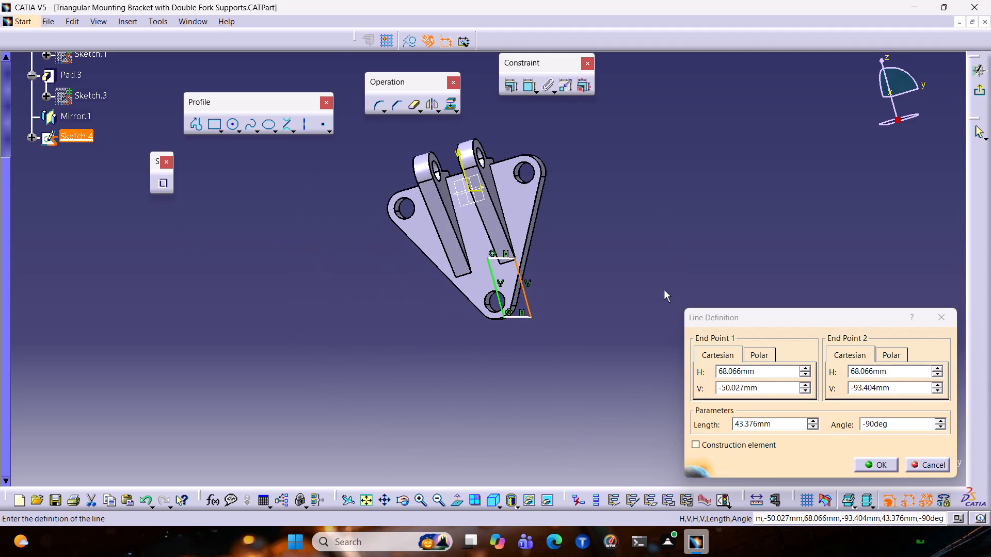
middle_click_drag(601, 255, 432, 253, "ctrl")
middle_click_drag(588, 262, 343, 260)
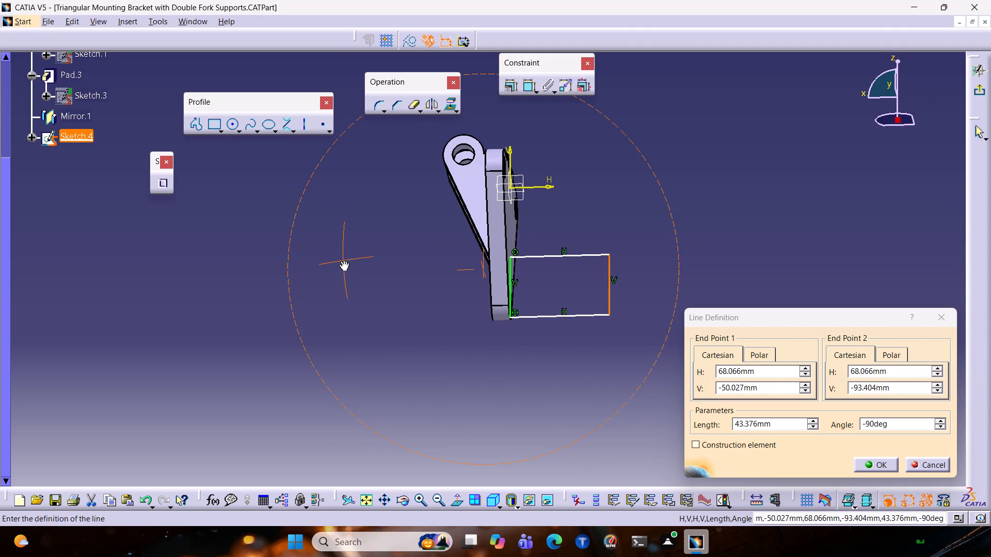
middle_click_drag(343, 260, 342, 260)
middle_click_drag(596, 206, 630, 184, "ctrl")
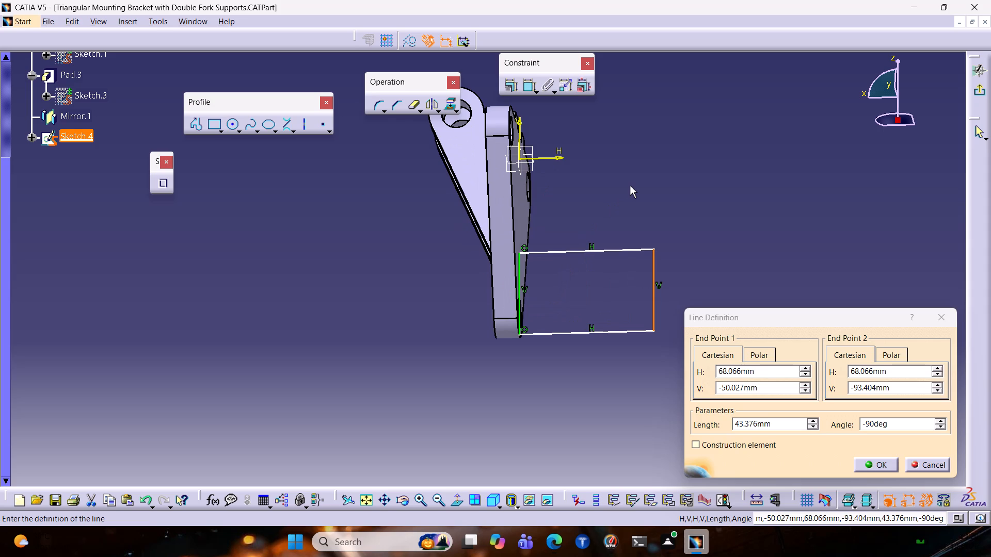
middle_click_drag(665, 156, 652, 177, "ctrl")
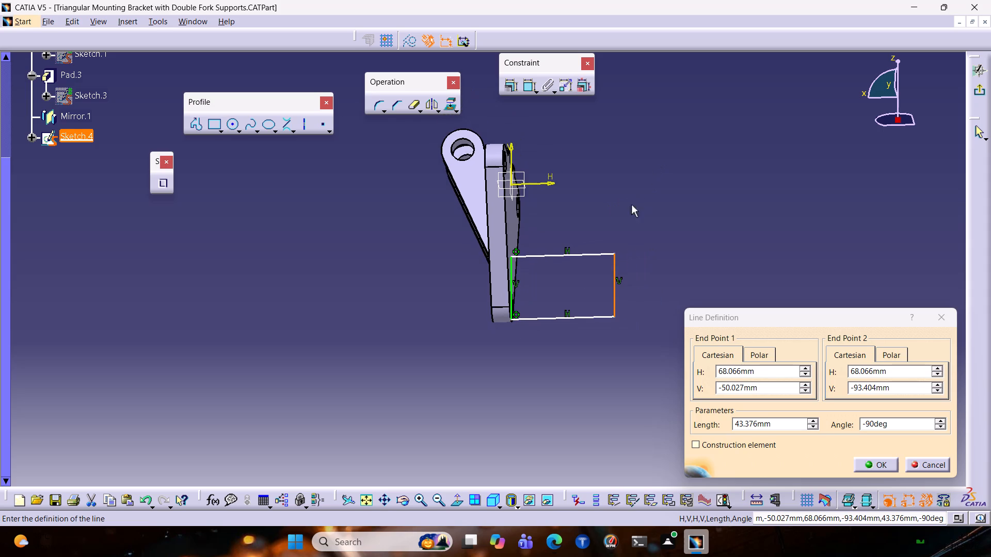
middle_click_drag(596, 217, 653, 155, "ctrl")
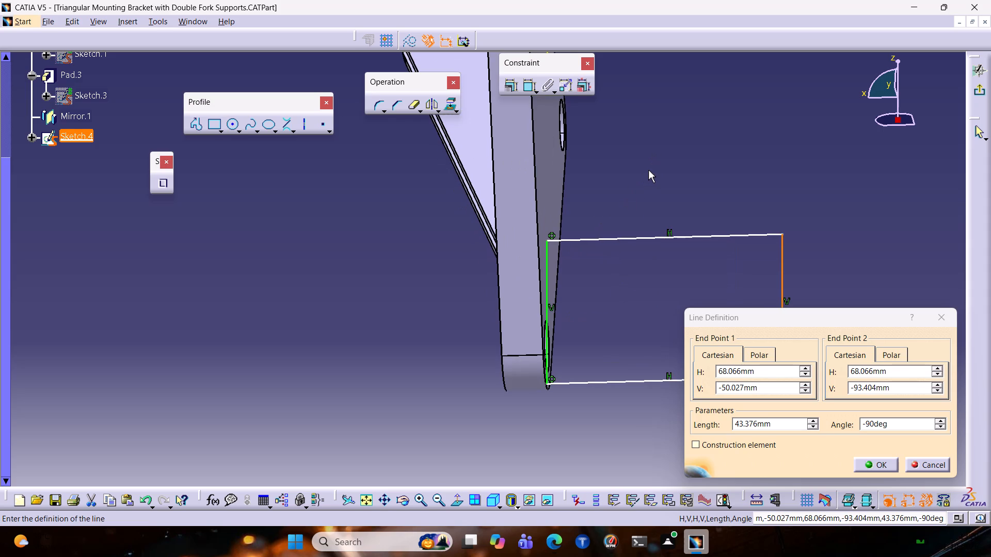
middle_click_drag(625, 153, 532, 156)
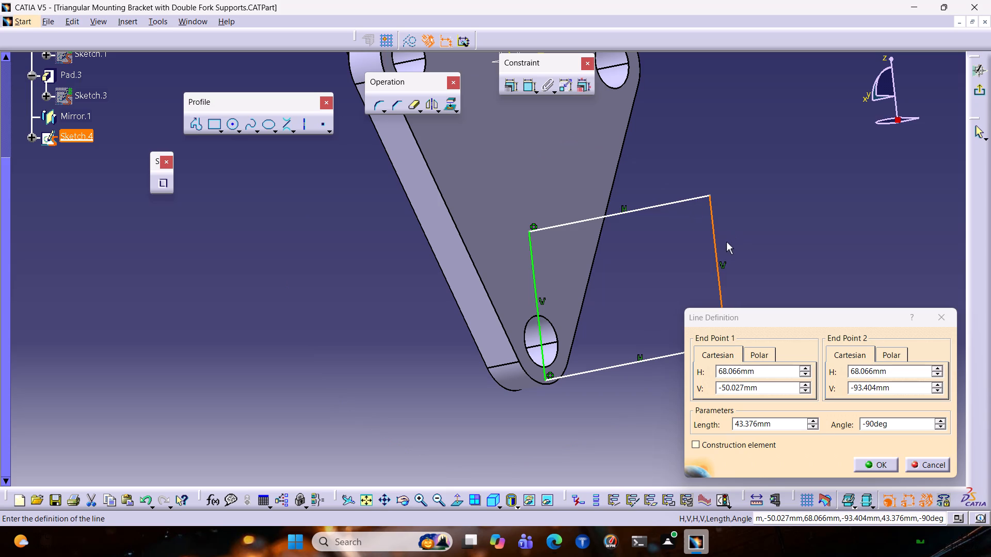
scroll(715, 252, "down", 1)
left_click(937, 328)
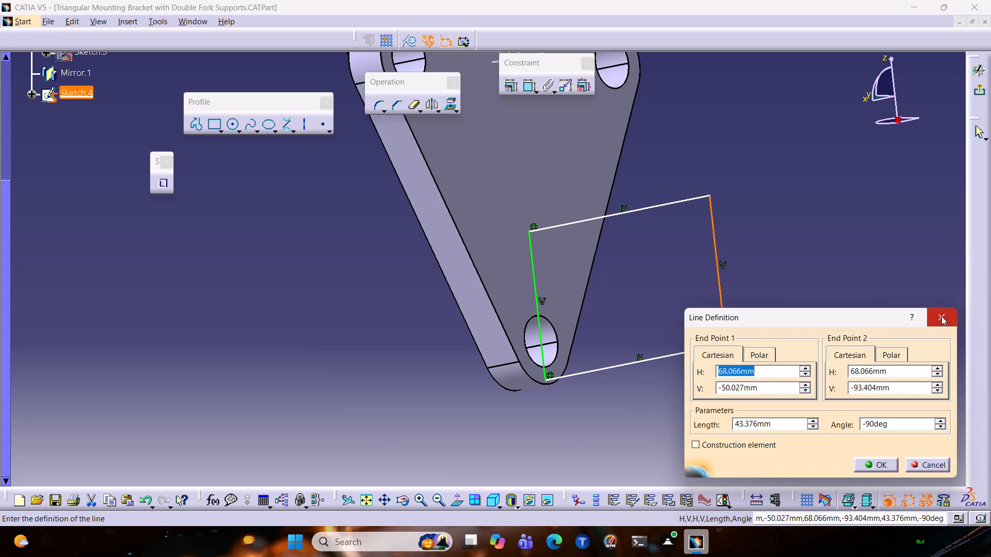
left_click(941, 316)
Examine the Sketch.4 rectangle beside the plate's narrow end, finishing with a view normal to the sketch plane.
middle_click_drag(780, 243, 676, 324)
middle_click_drag(718, 241, 718, 241, "ctrl")
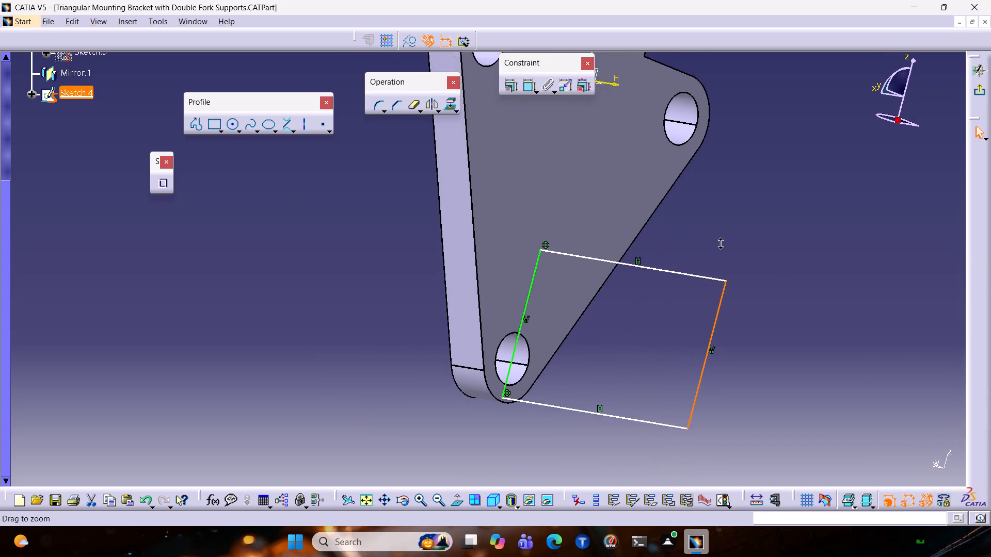
middle_click_drag(718, 241, 698, 290, "ctrl")
middle_click_drag(697, 292, 453, 248, "ctrl")
middle_click_drag(726, 260, 725, 260)
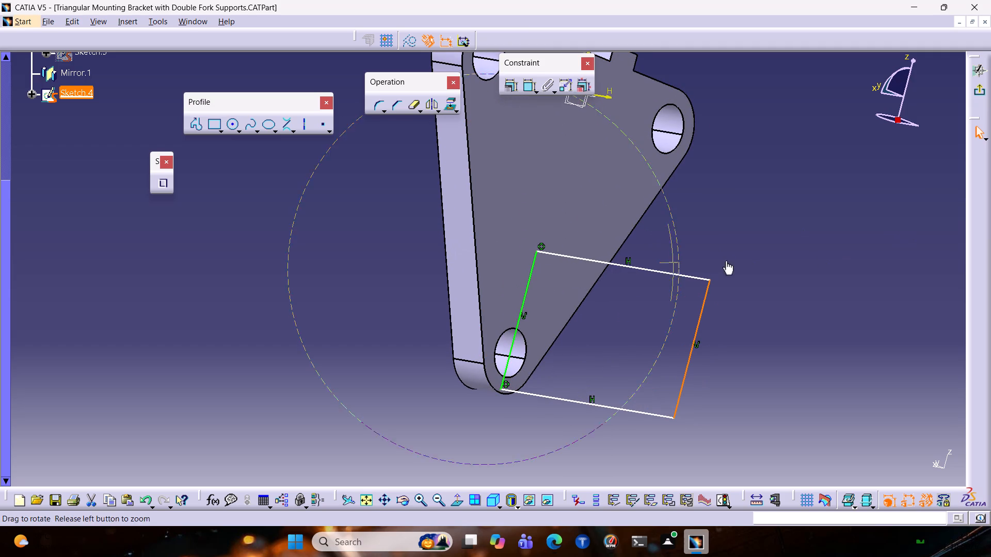
middle_click_drag(725, 260, 754, 266)
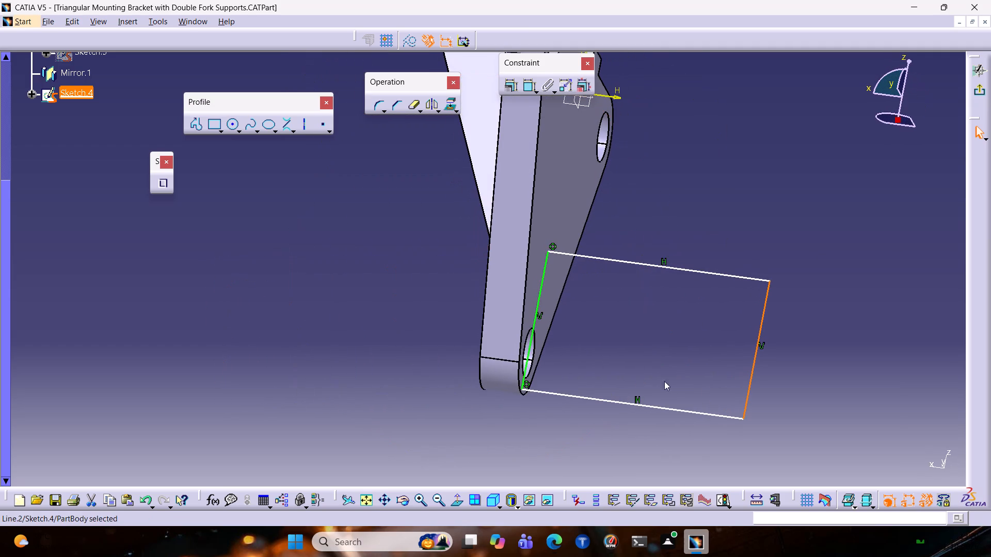
left_click_drag(514, 463, 491, 482)
left_click(449, 500)
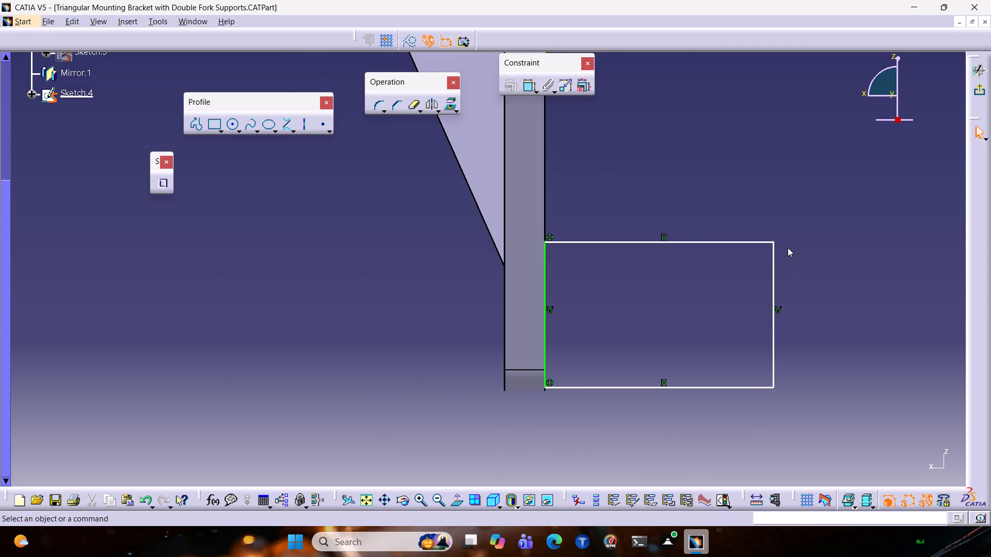
Examine the Sketch.4 rectangle's position relative to the whole bracket, from the side and from the fork support side.
middle_click_drag(661, 197, 627, 289, "ctrl")
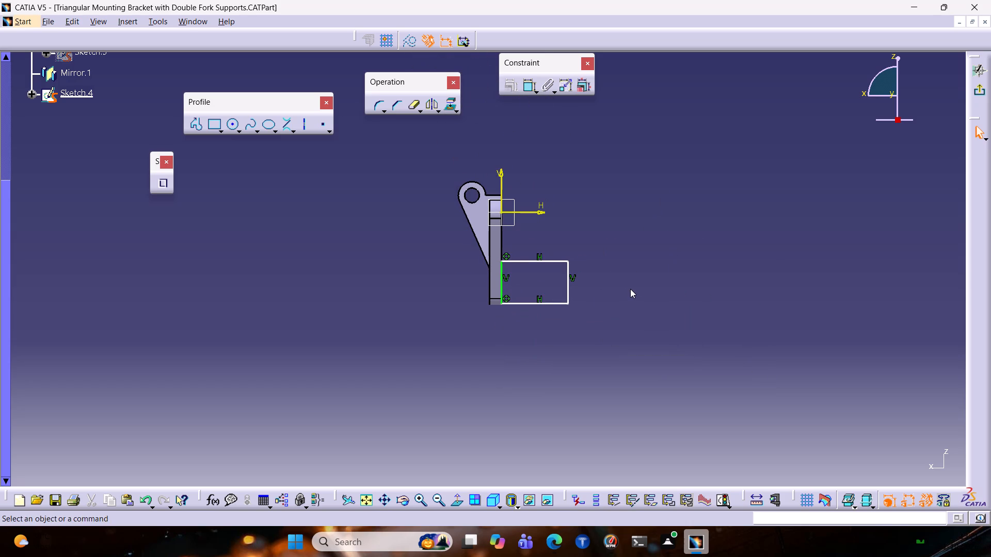
middle_click_drag(571, 252, 790, 231)
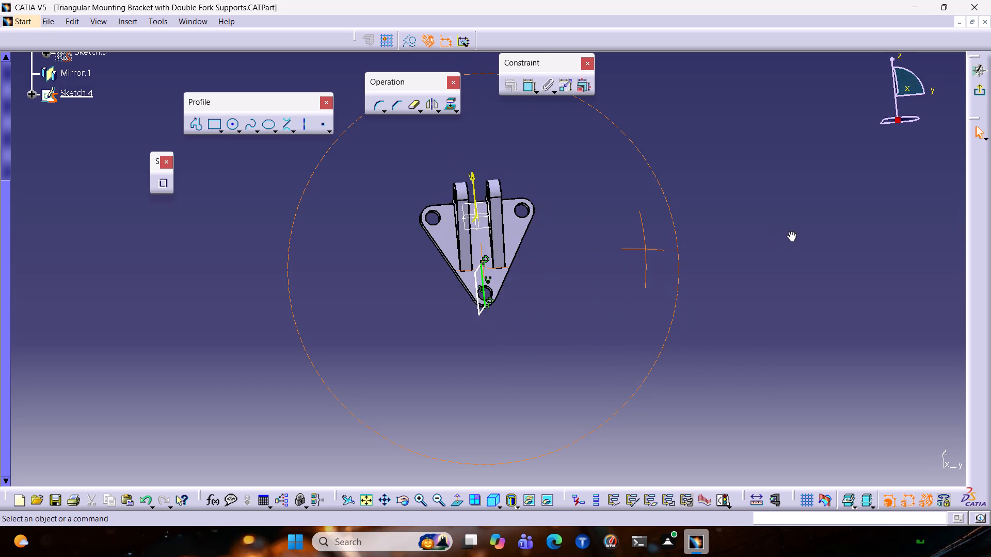
middle_click_drag(790, 231, 555, 270)
middle_click_drag(652, 261, 645, 289, "ctrl")
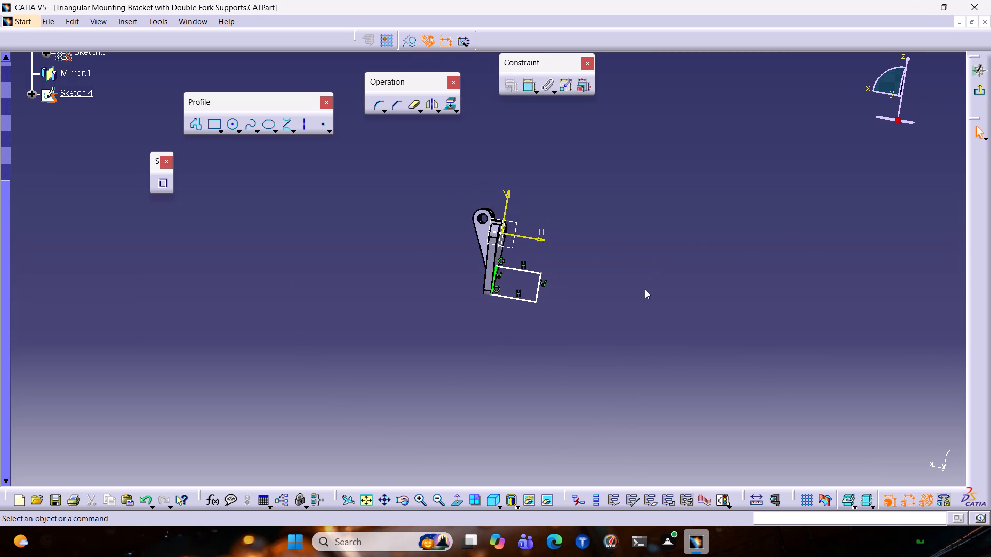
middle_click_drag(645, 289, 571, 303)
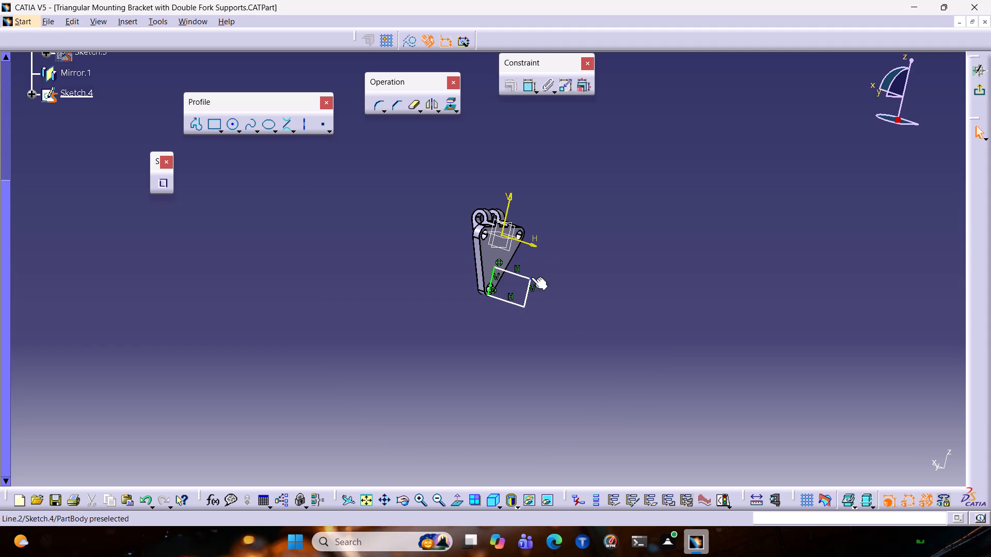
middle_click_drag(413, 288, 598, 314, "ctrl")
middle_click_drag(561, 334, 990, 356, "ctrl")
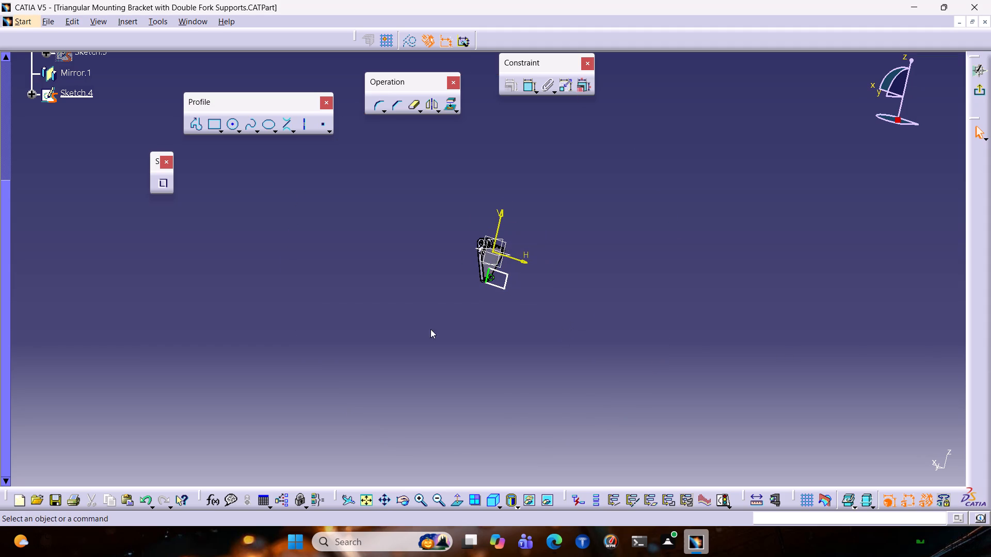
middle_click_drag(430, 329, 682, 269)
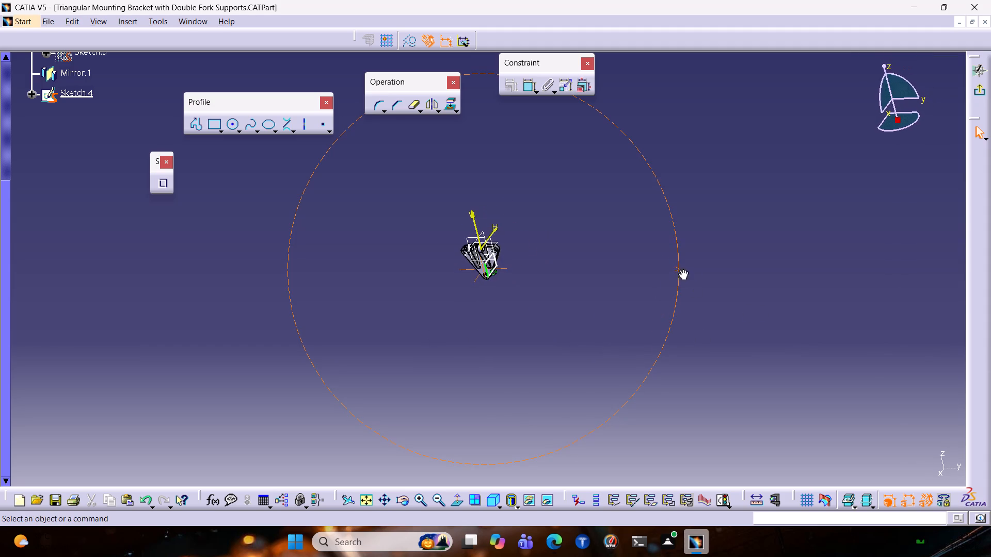
middle_click_drag(682, 269, 725, 278)
middle_click_drag(550, 320, 783, 128, "ctrl")
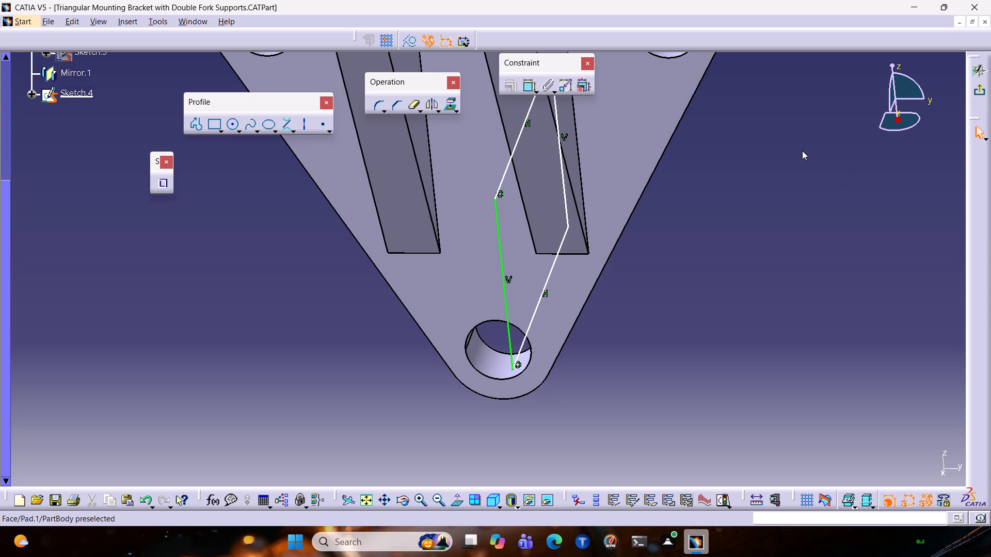
middle_click_drag(802, 150, 731, 230, "ctrl")
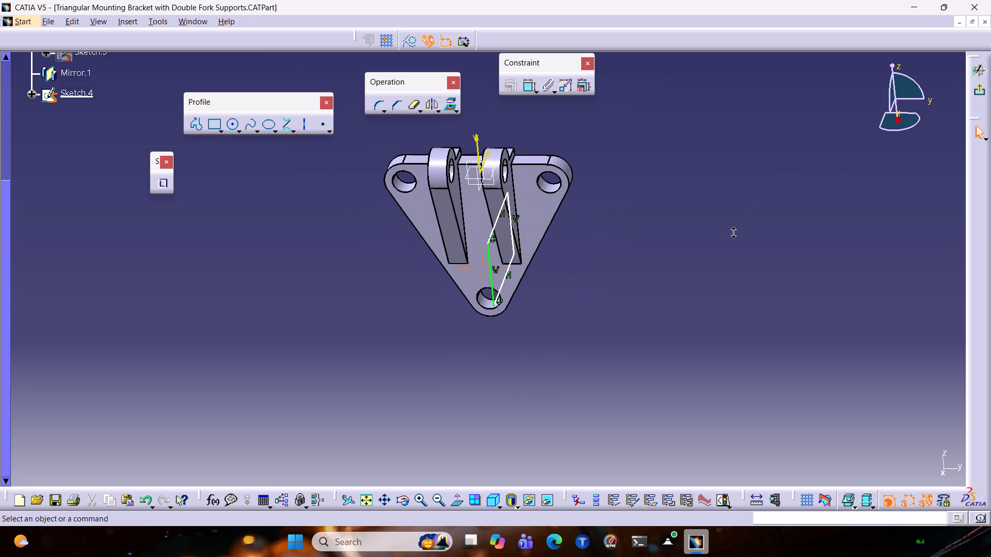
middle_click_drag(731, 230, 729, 233, "ctrl")
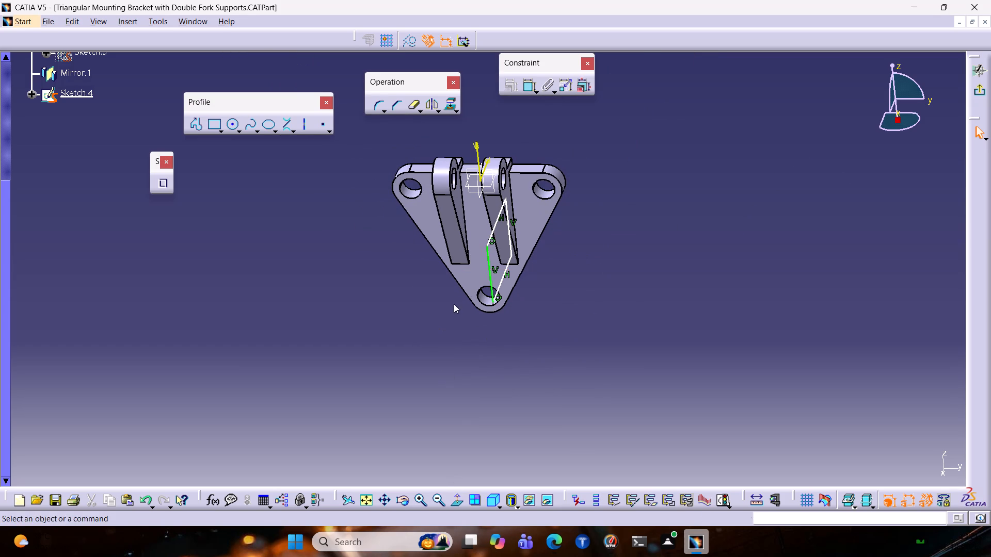
Select the rectangle's inner vertical line, lying on the plate face, in Sketch.4.
left_click(486, 264)
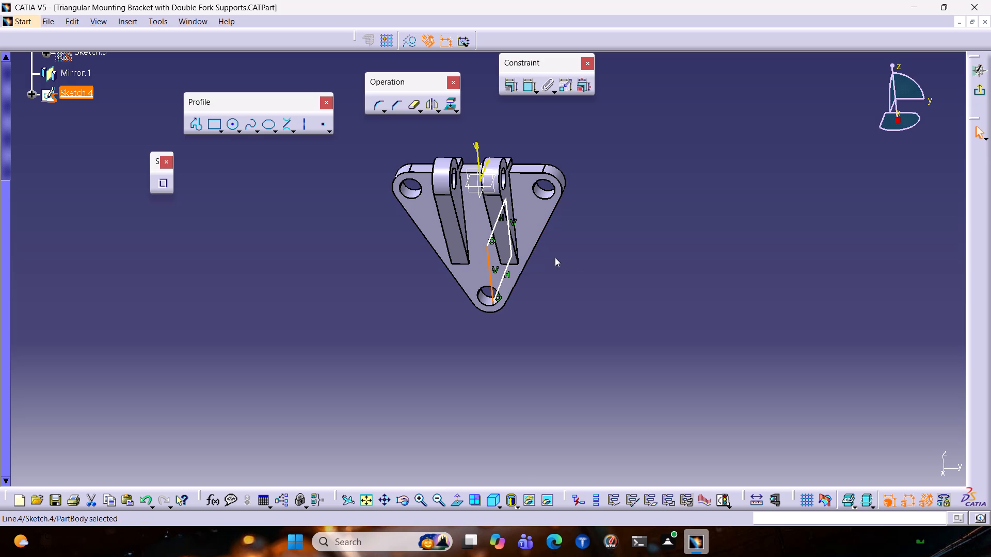
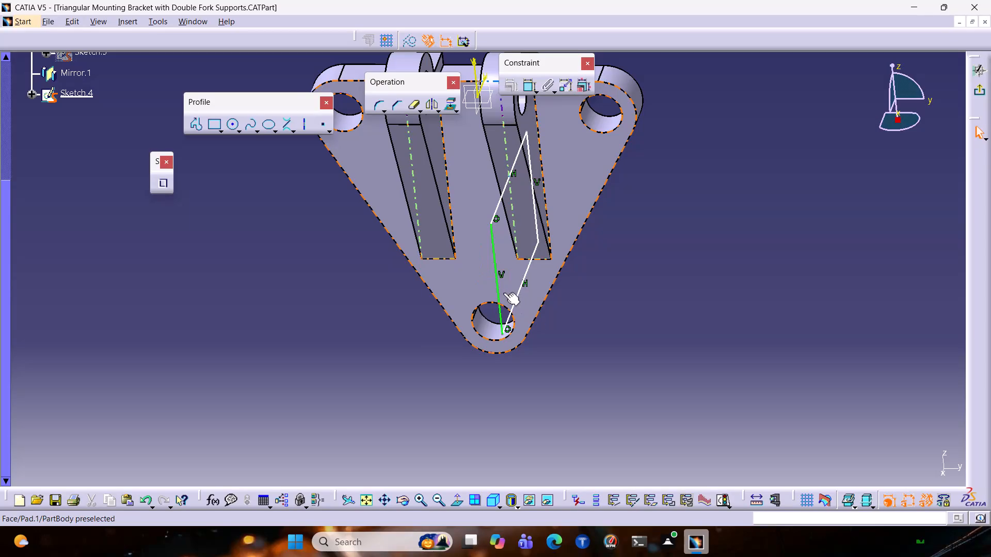
Move the Sketch.4 rectangle away from the plate by its inner vertical line, placing it beyond the plate's narrow end.
left_click(500, 292)
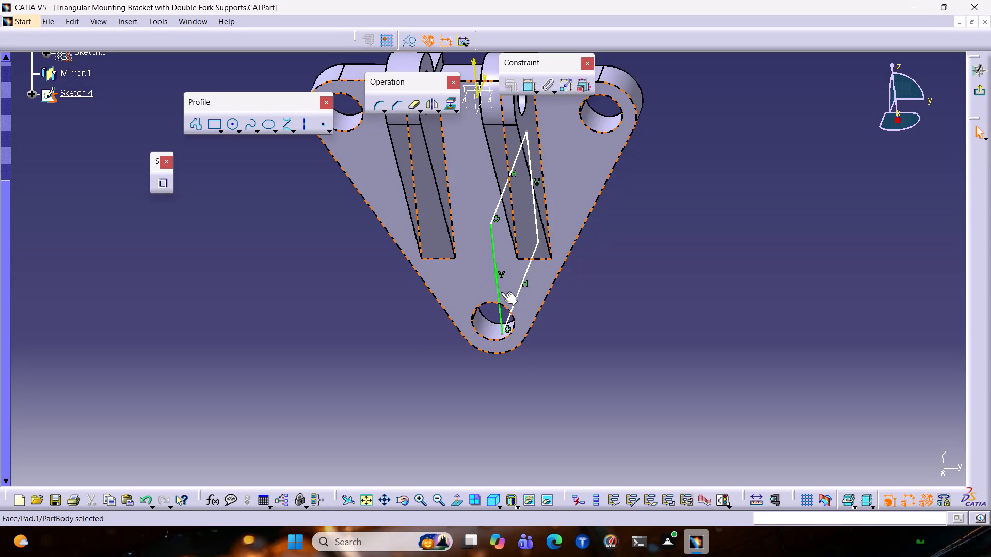
left_click_drag(495, 292, 592, 252)
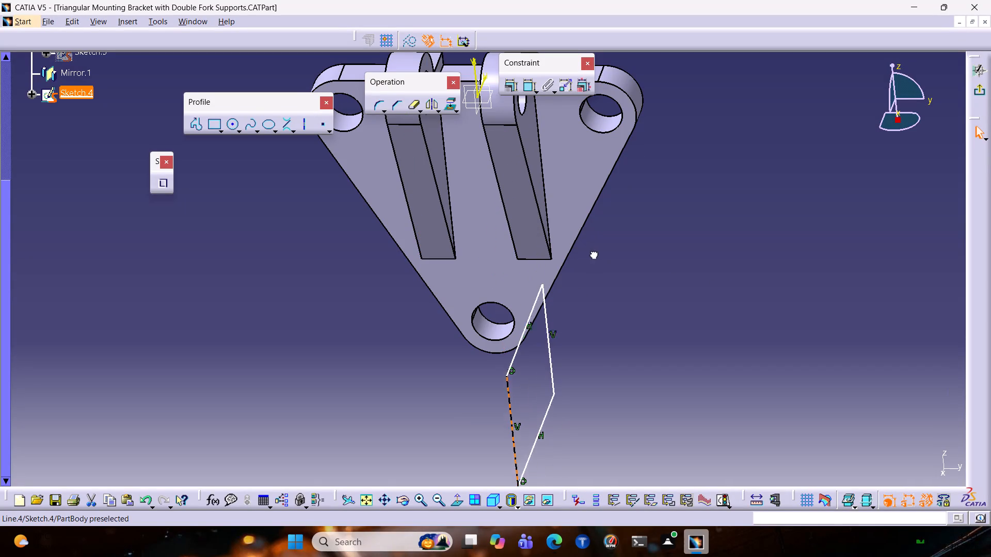
left_click_drag(592, 252, 645, 234)
middle_click_drag(634, 278, 606, 328)
left_click(579, 356)
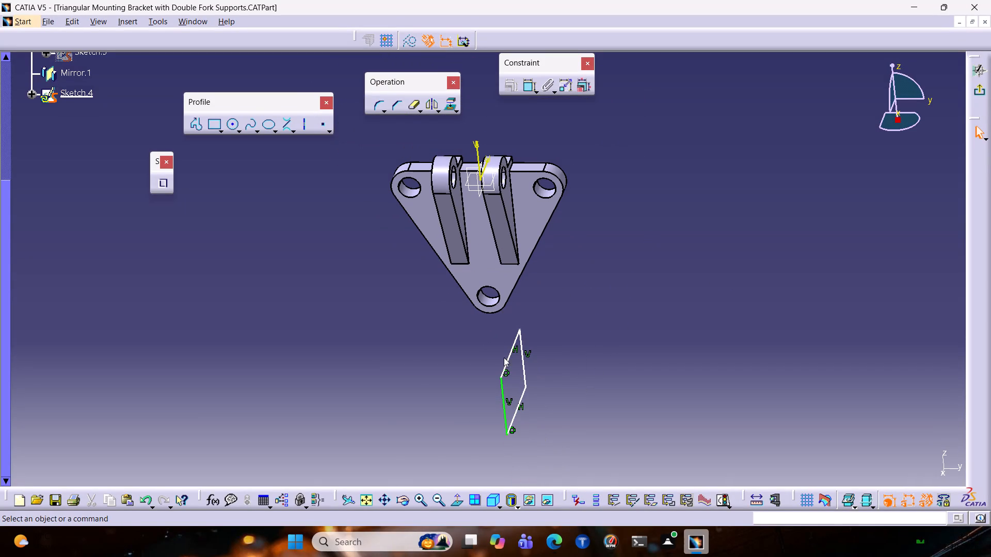
Stretch the Sketch.4 rectangle into a long narrow profile clear of the bracket, and exit the sketch.
left_click_drag(508, 361, 583, 243)
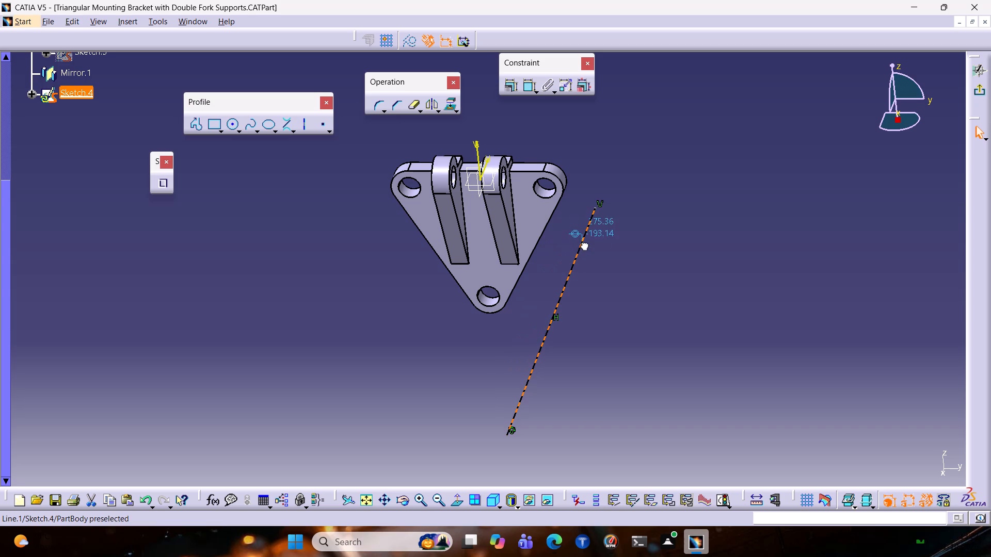
left_click_drag(583, 243, 556, 224)
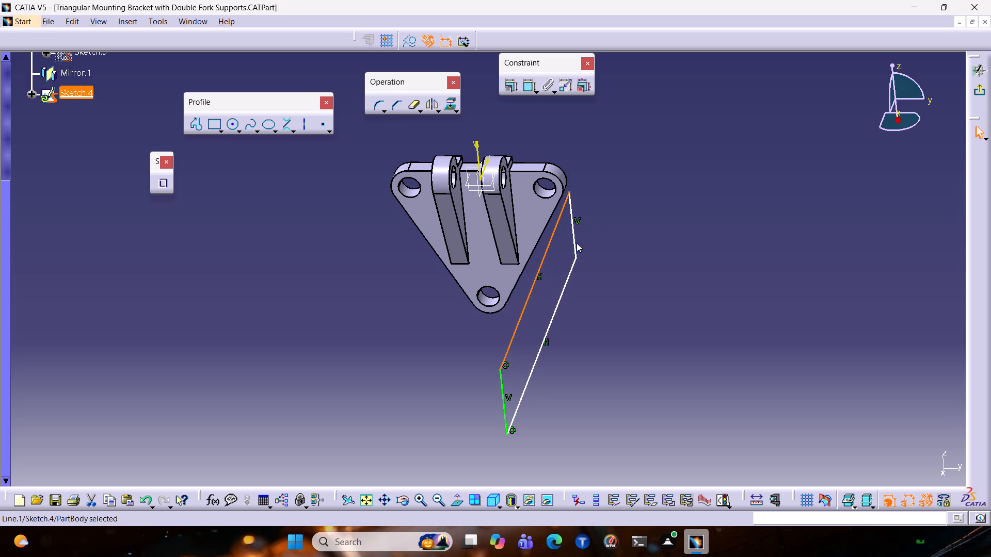
left_click_drag(577, 242, 595, 224)
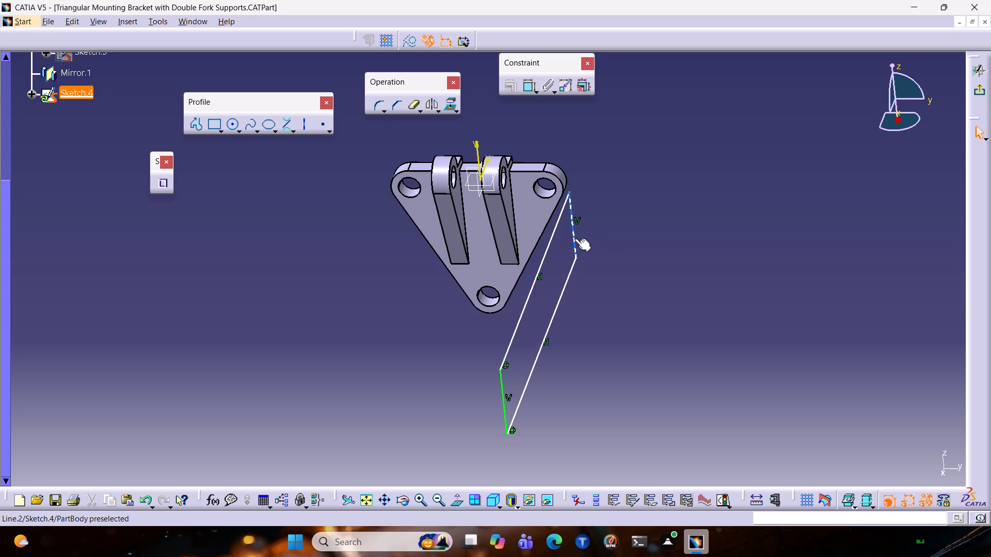
left_click(574, 238)
left_click_drag(573, 240, 614, 204)
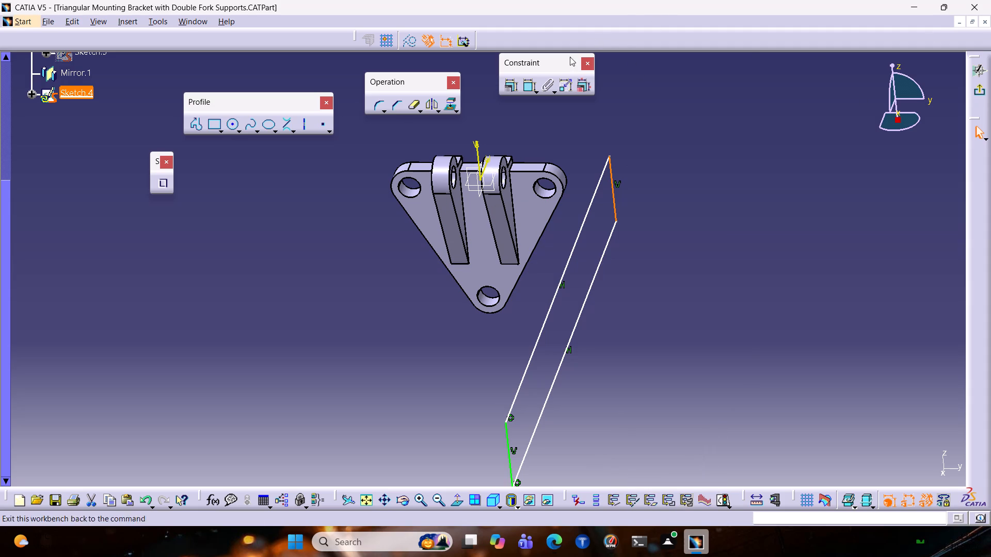
left_click(981, 88)
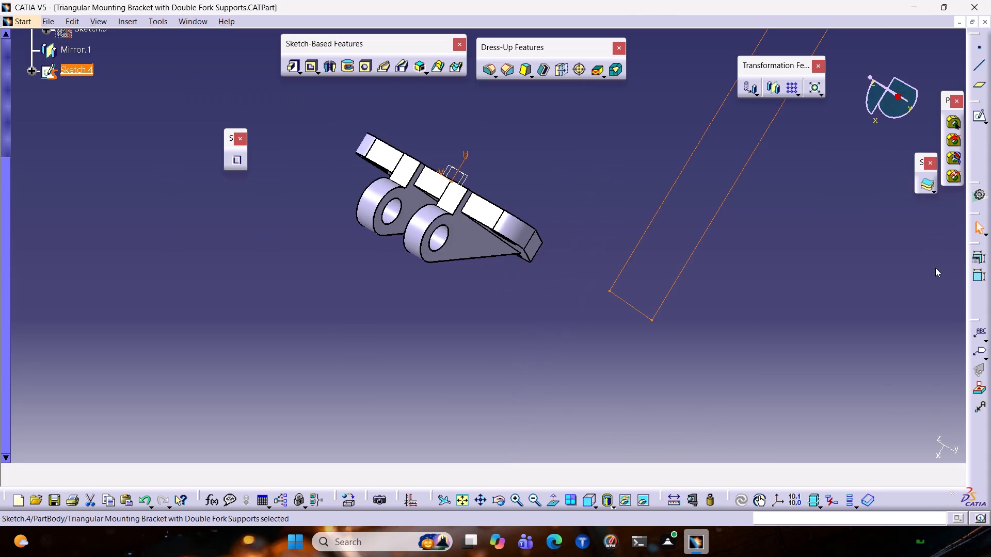
Pad the Sketch.4 profile with a length of 23 mm.
middle_click_drag(613, 197, 602, 241, "ctrl")
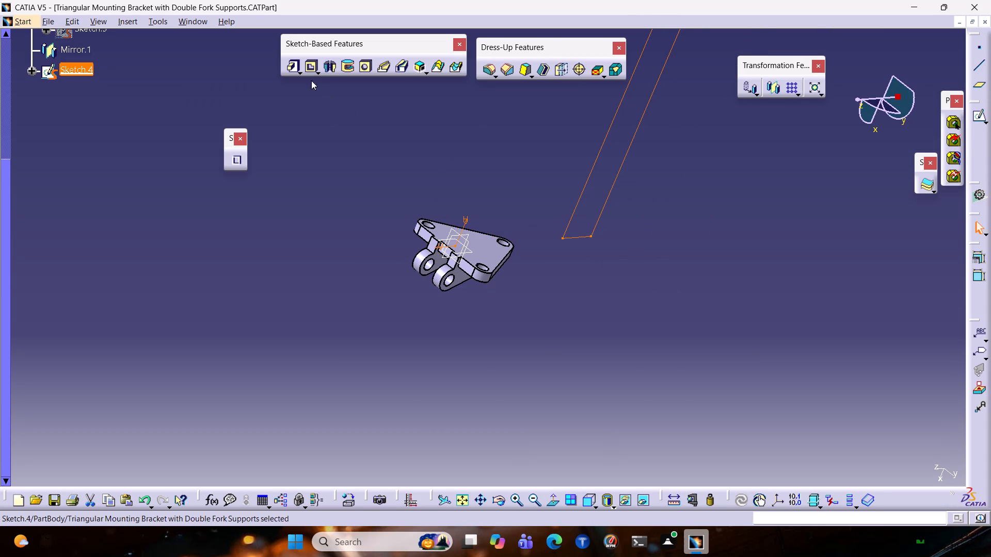
left_click(292, 67)
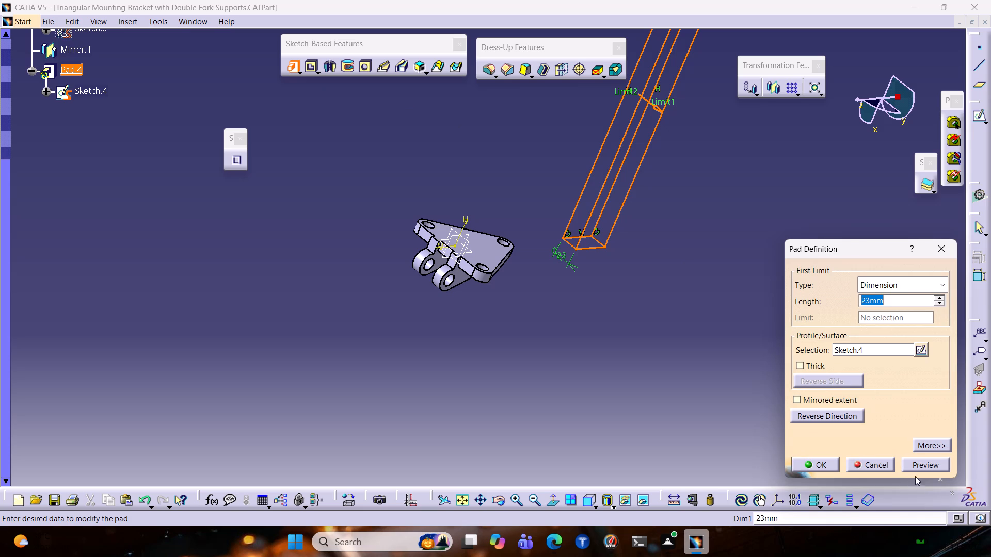
left_click(918, 470)
middle_click_drag(655, 161, 646, 187)
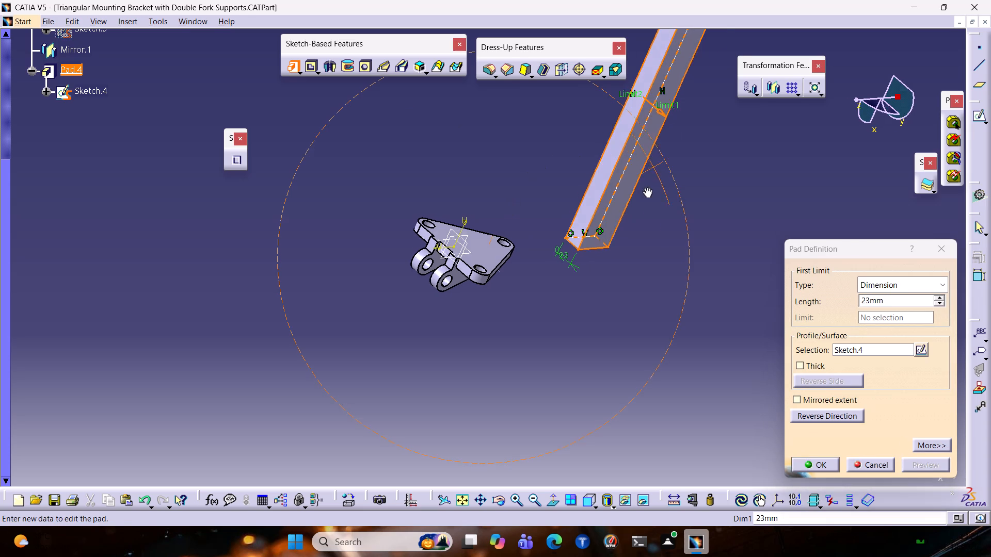
middle_click_drag(646, 187, 524, 254)
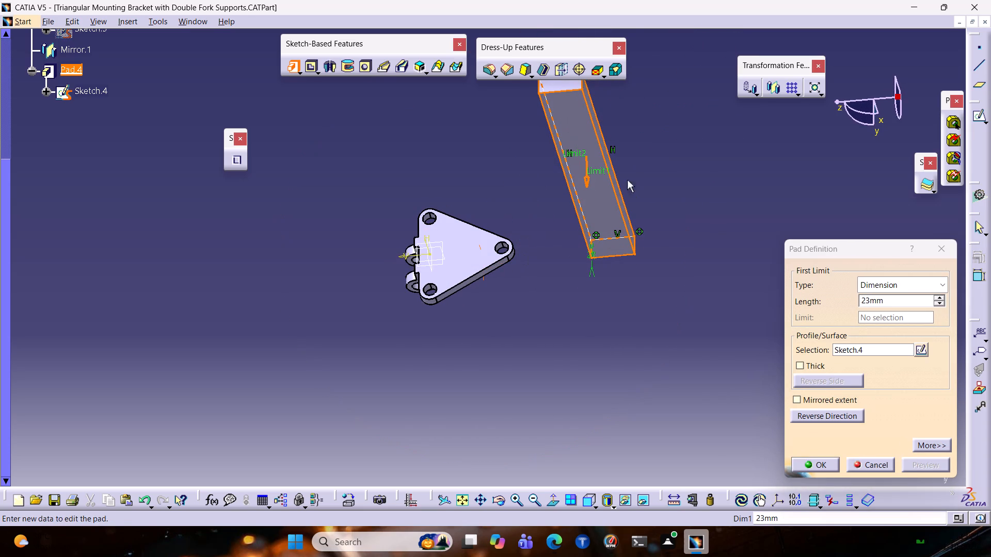
middle_click_drag(635, 155, 736, 169, "ctrl")
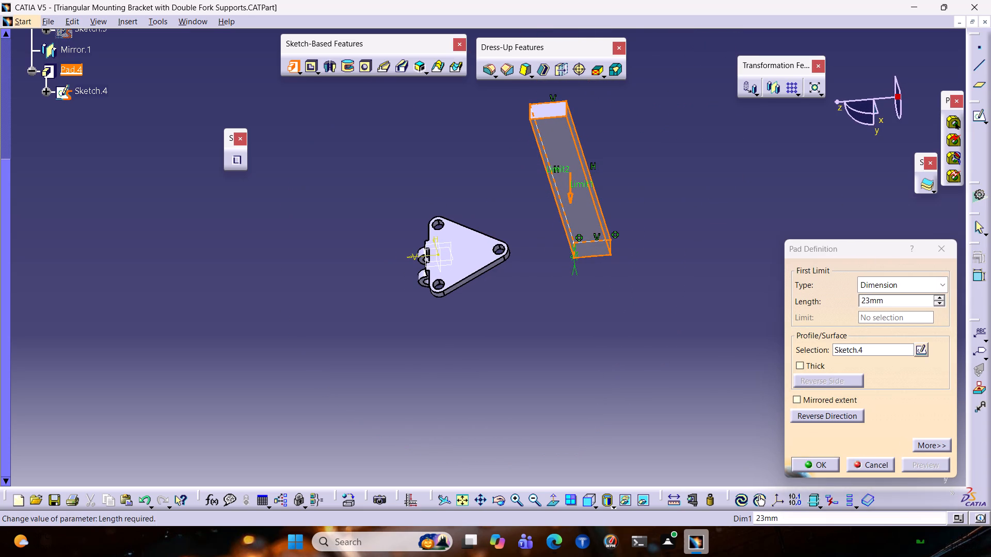
left_click(804, 461)
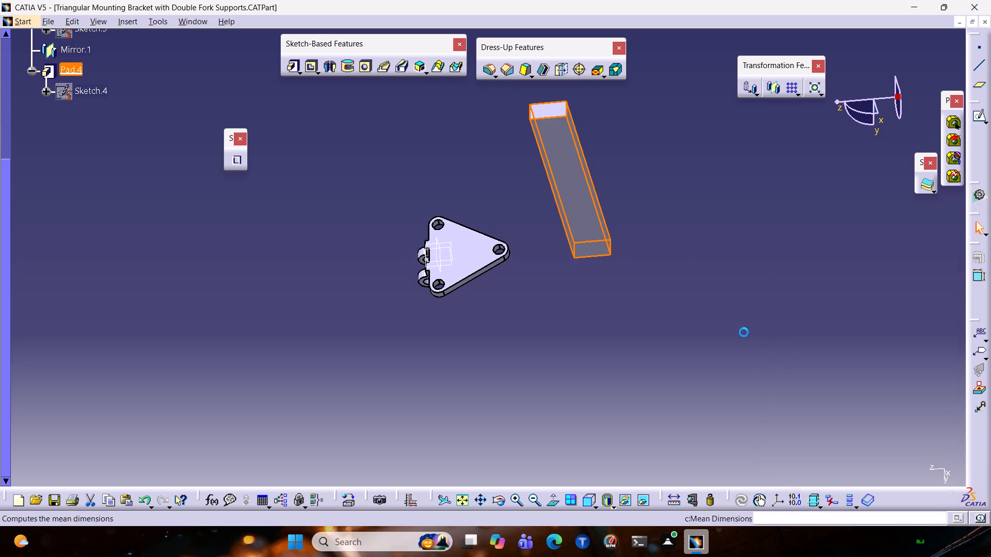
left_click(679, 213)
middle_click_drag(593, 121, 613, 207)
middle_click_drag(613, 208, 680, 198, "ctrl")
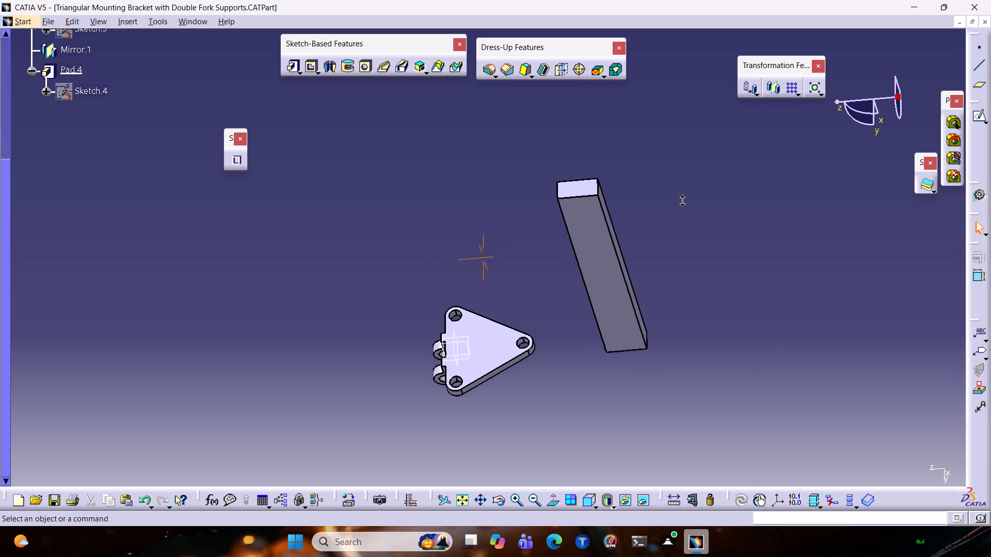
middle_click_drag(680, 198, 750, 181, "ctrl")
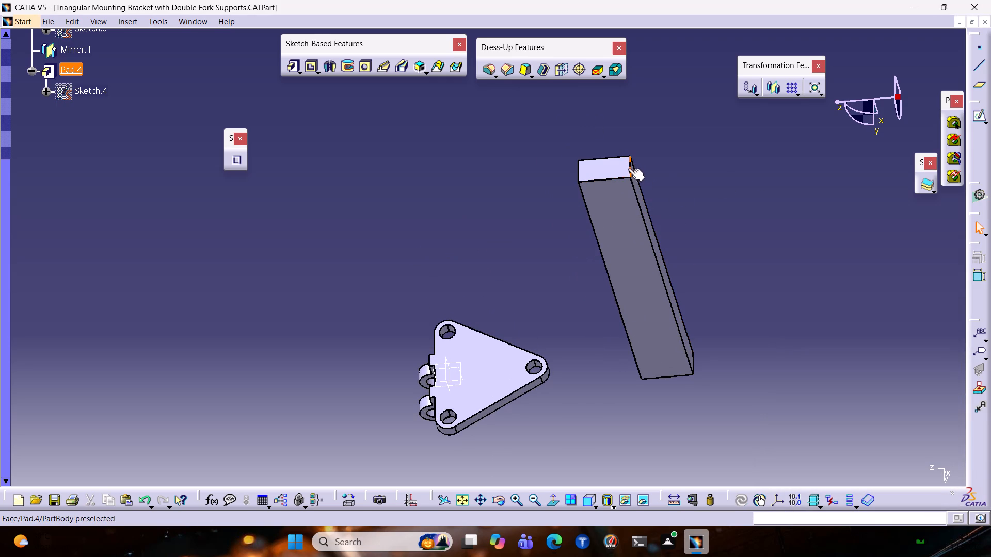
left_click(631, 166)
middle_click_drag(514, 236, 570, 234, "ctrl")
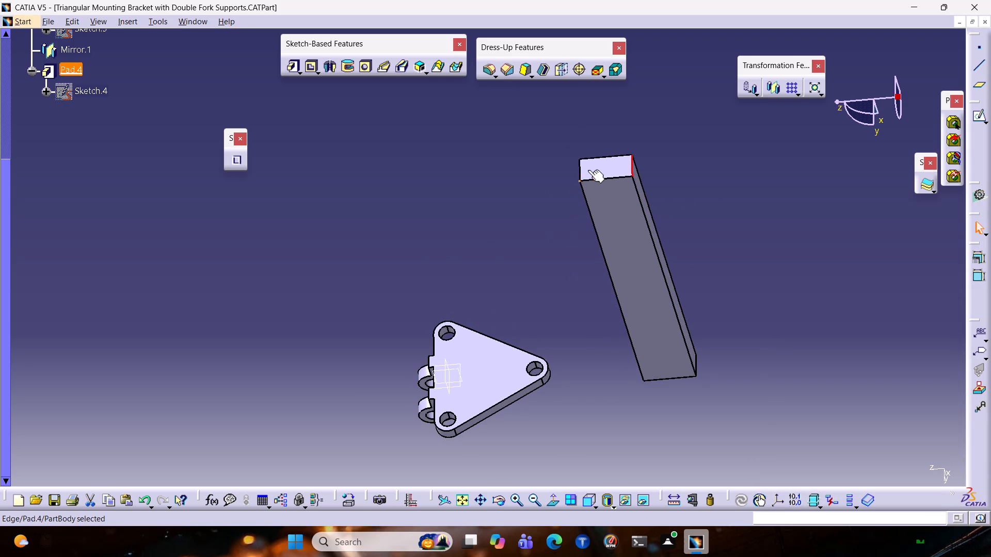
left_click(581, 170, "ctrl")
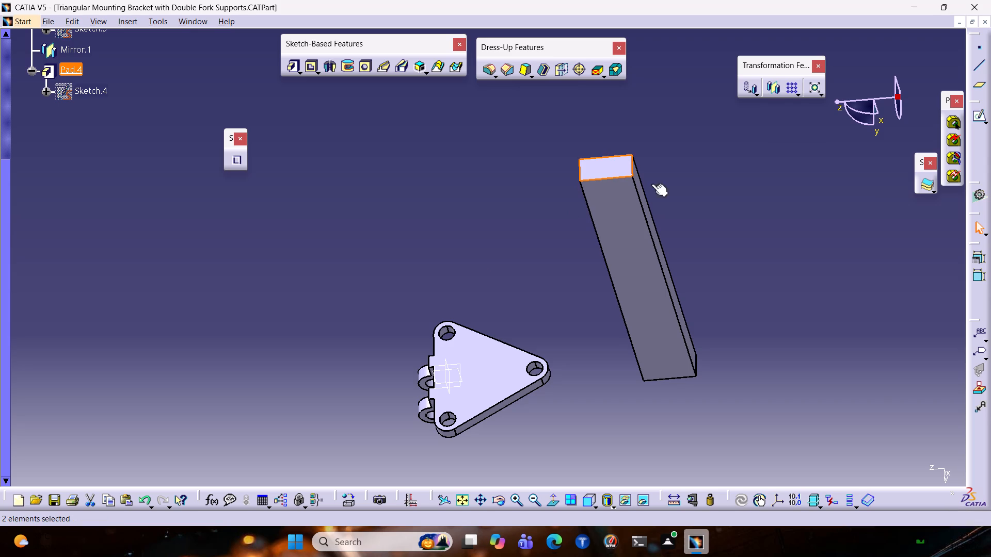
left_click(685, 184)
Apply a 20 mm edge fillet to the two short thickness edges at one end of the new bar.
middle_click_drag(719, 187, 629, 224, "ctrl")
middle_click_drag(629, 225, 484, 278, "ctrl")
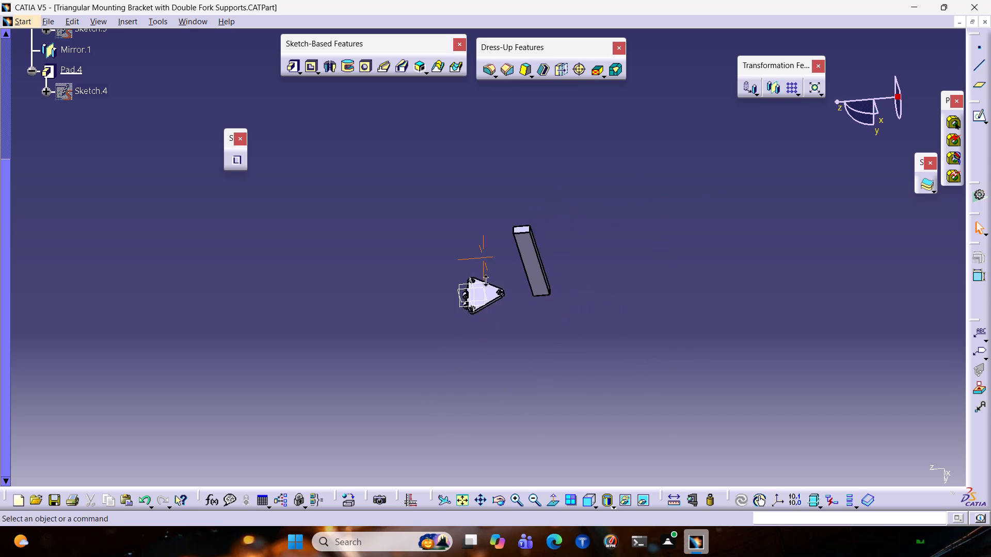
middle_click_drag(484, 278, 627, 178, "ctrl")
middle_click_drag(708, 246, 593, 276)
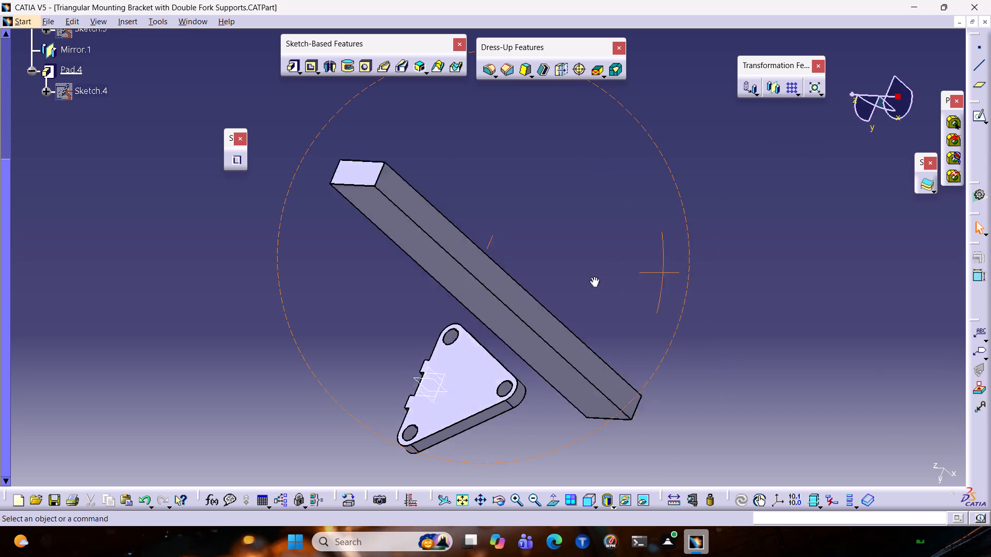
middle_click_drag(593, 276, 604, 303)
left_click(327, 221)
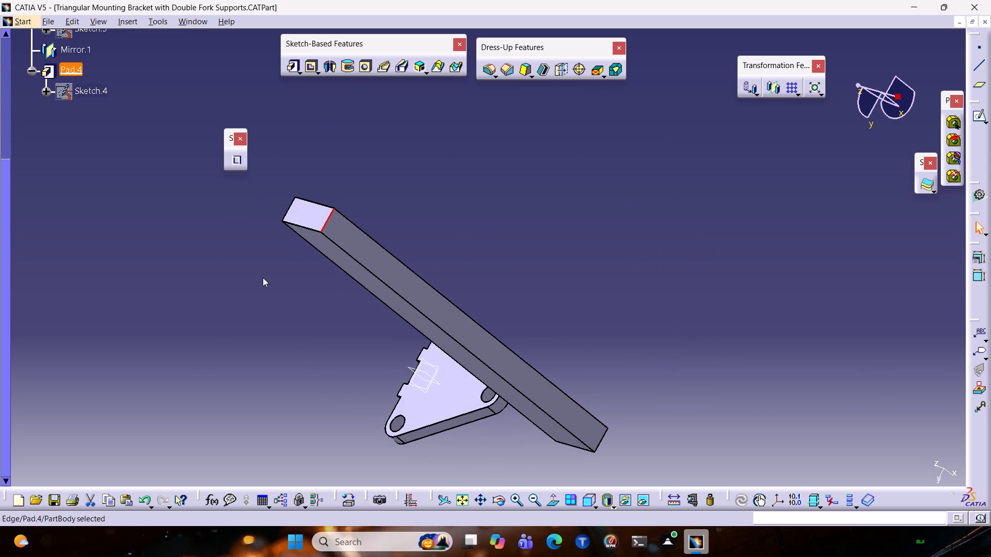
middle_click_drag(257, 285, 484, 253, "ctrl")
middle_click_drag(321, 332, 589, 239)
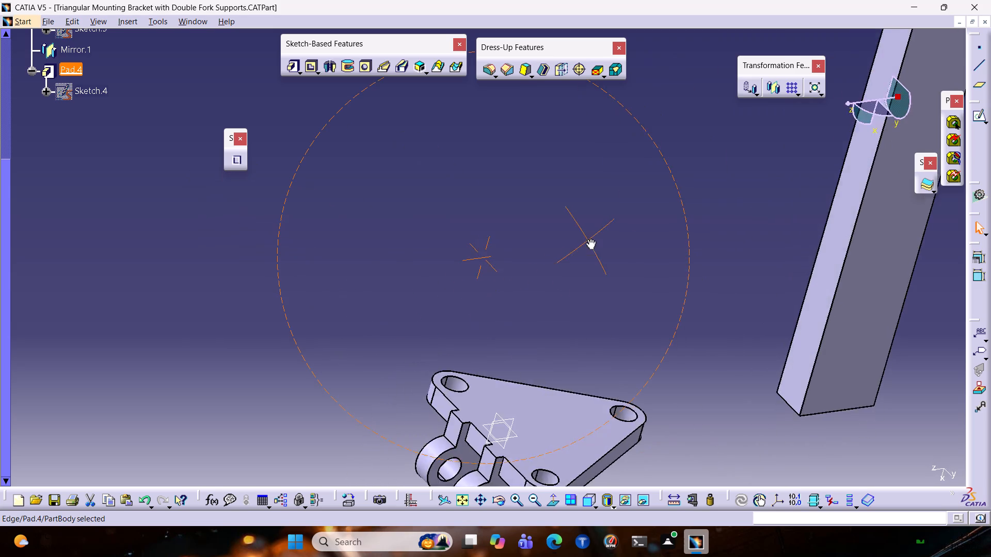
middle_click_drag(589, 239, 557, 282)
middle_click_drag(685, 162, 471, 454)
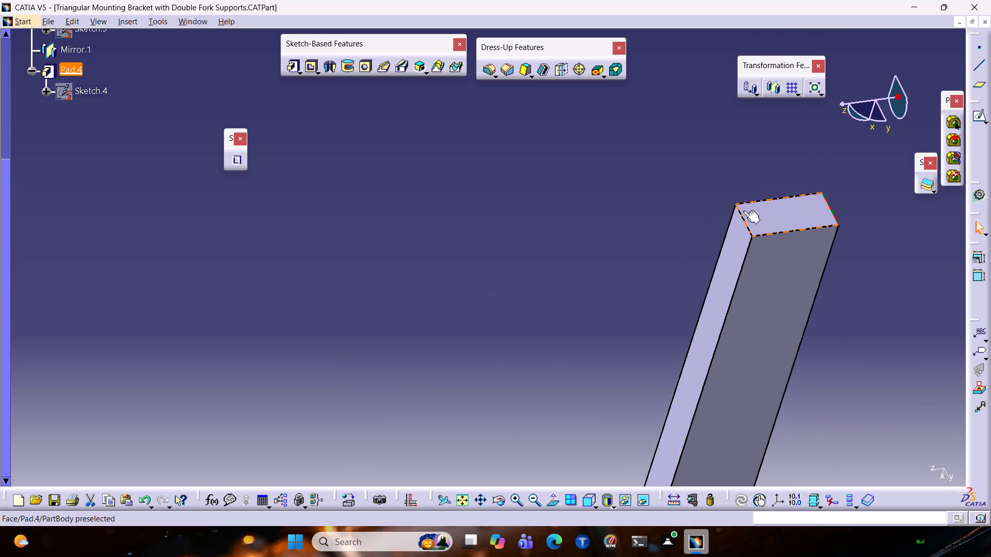
left_click(741, 219, "ctrl")
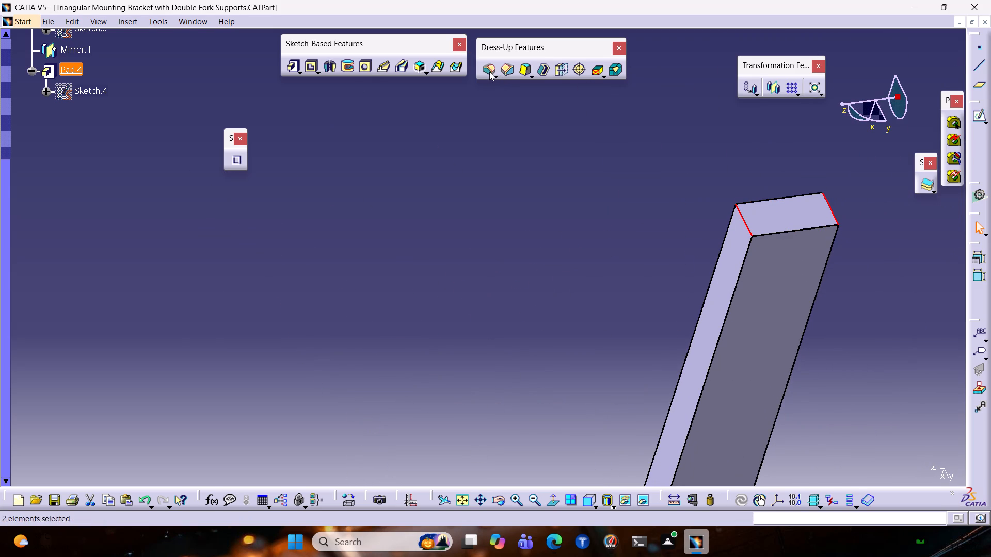
left_click(489, 71)
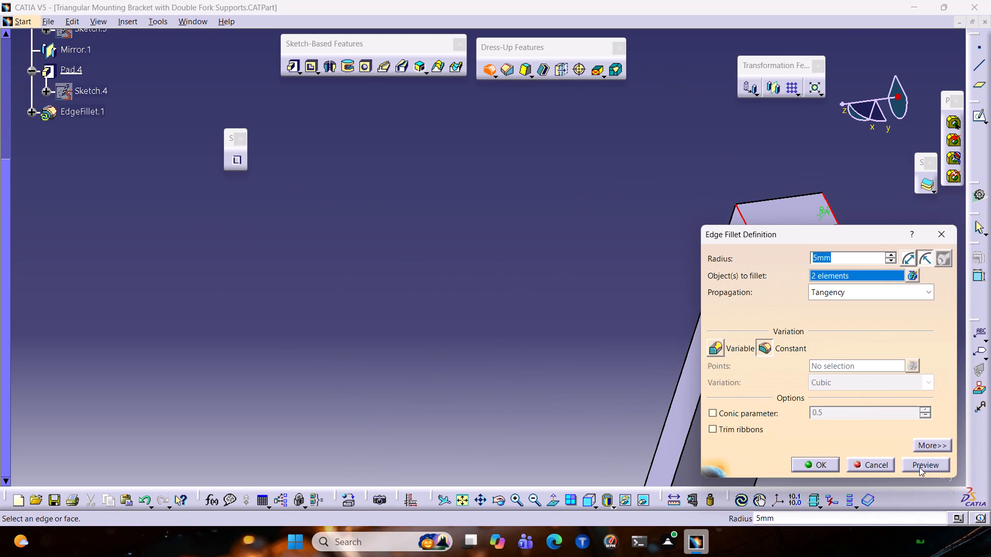
left_click(919, 467)
left_click_drag(846, 253, 815, 259)
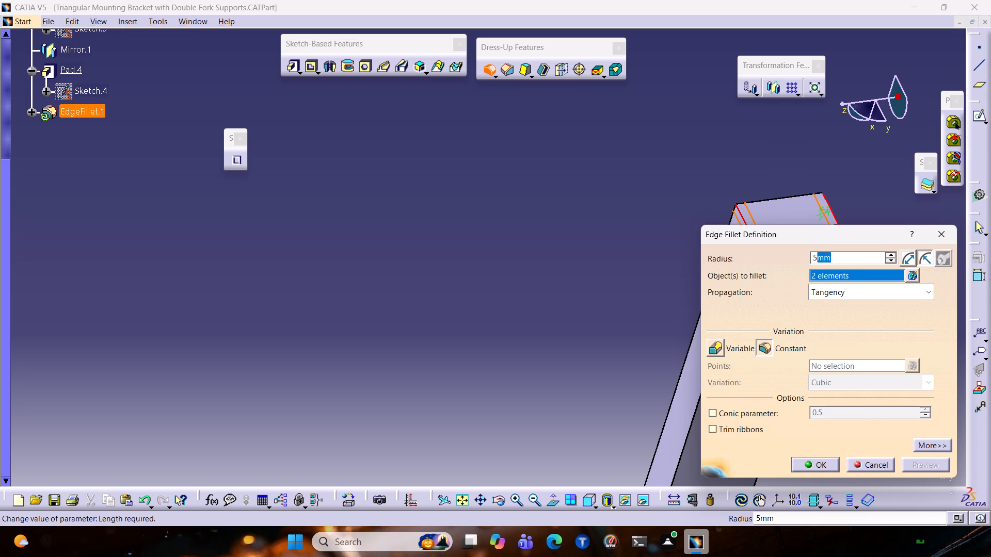
left_click_drag(815, 259, 786, 261)
type("20")
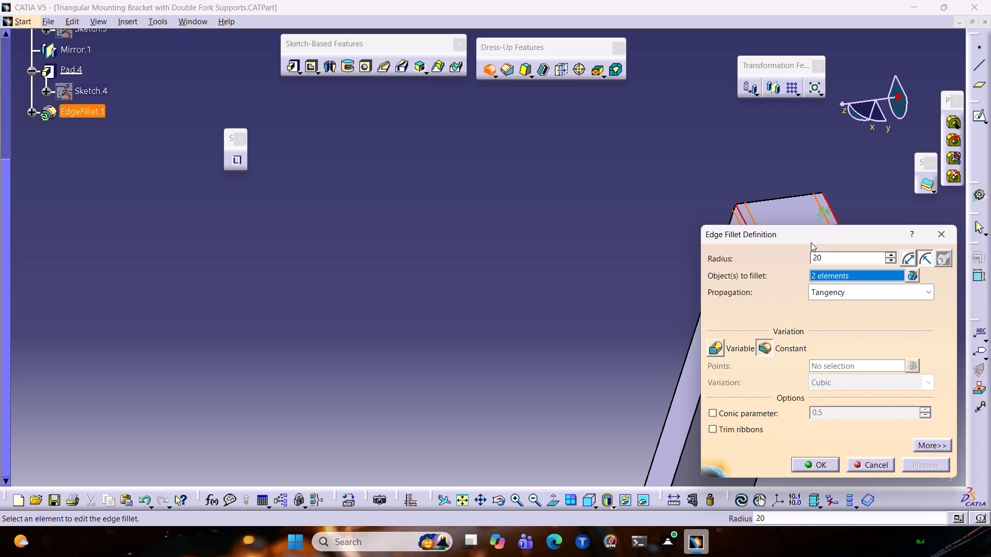
left_click(661, 359)
left_click(932, 470)
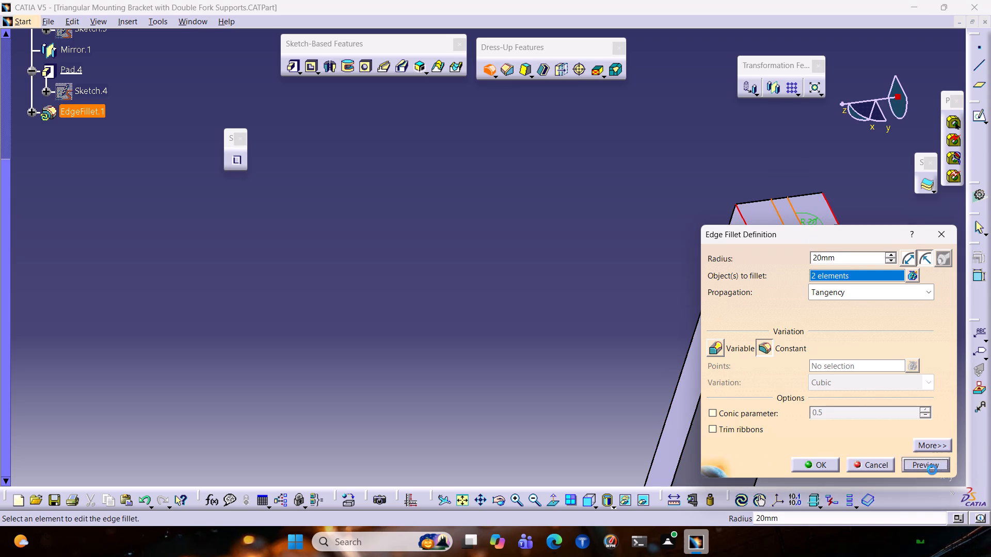
left_click(810, 465)
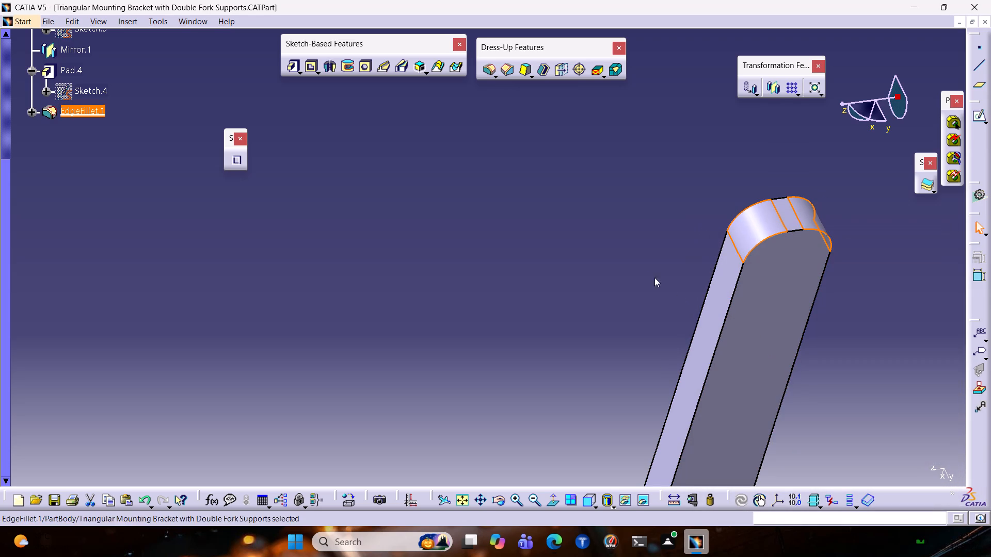
left_click(649, 273)
Examine the bar from all around, checking its filleted end, square end and position beside the bracket.
middle_click_drag(667, 252, 632, 303)
scroll(702, 324, "down", 1)
middle_click_drag(754, 374, 738, 226)
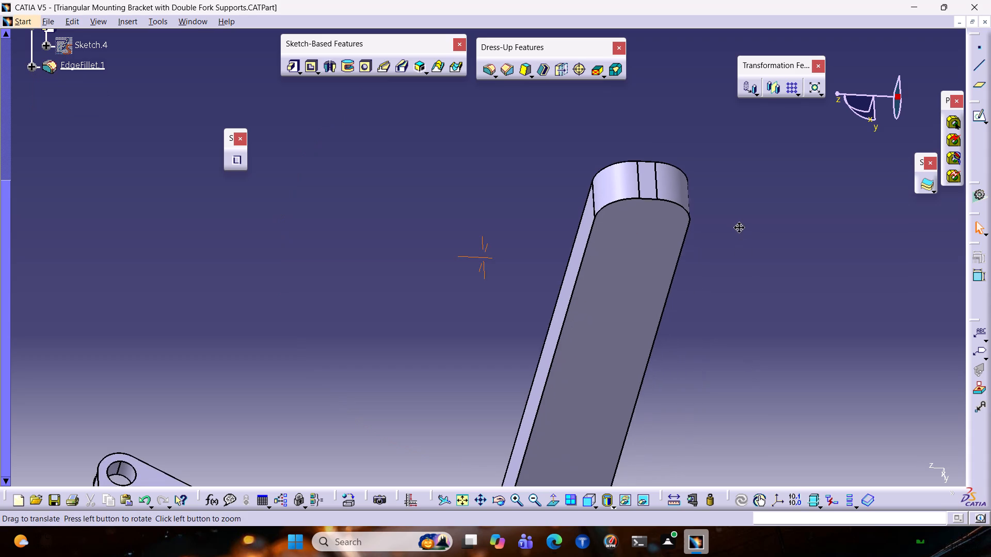
middle_click_drag(738, 226, 738, 225)
middle_click_drag(755, 278, 654, 310, "ctrl")
middle_click_drag(655, 387, 663, 304)
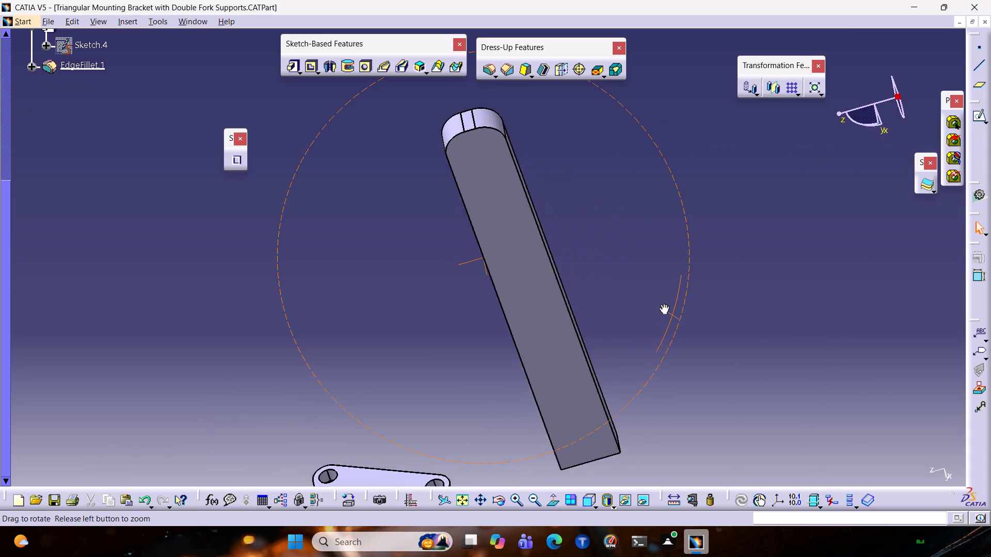
middle_click_drag(663, 304, 655, 250)
middle_click_drag(665, 402, 670, 471)
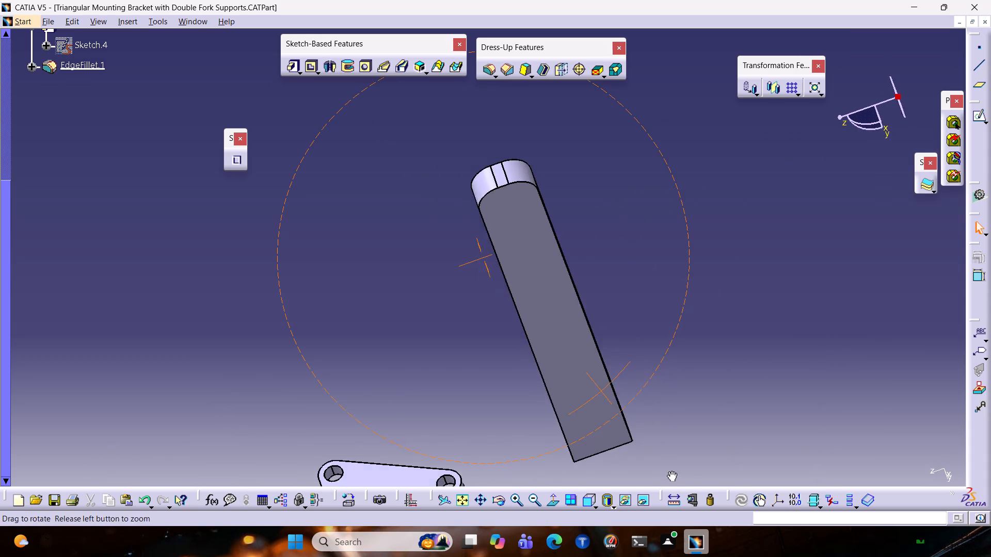
middle_click_drag(670, 471, 493, 377)
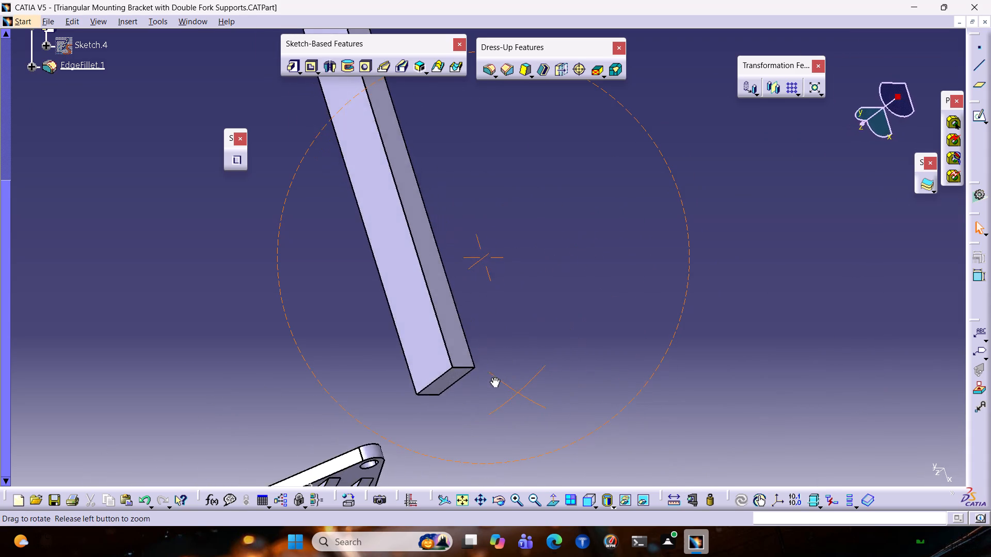
middle_click_drag(493, 377, 647, 373)
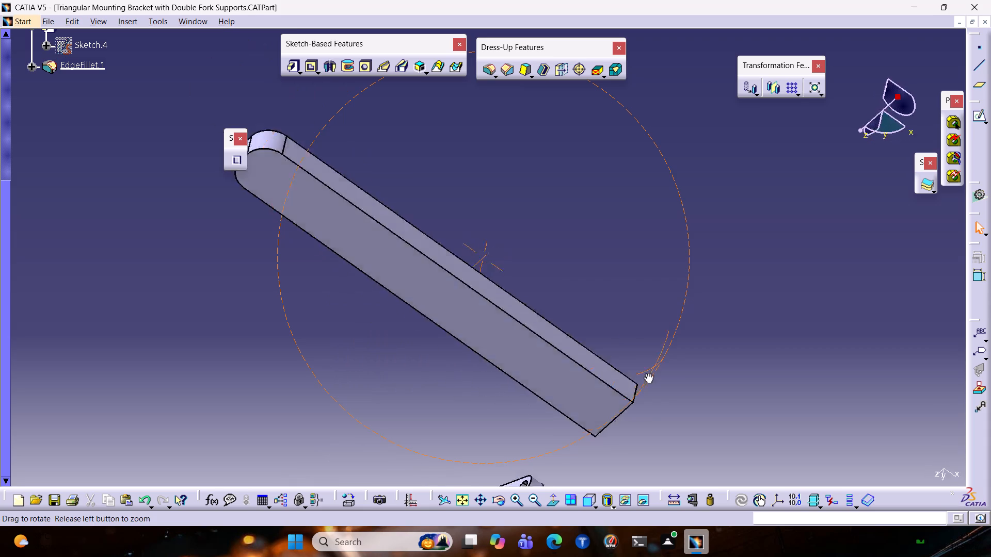
middle_click_drag(647, 373, 773, 340)
middle_click_drag(707, 392, 365, 341)
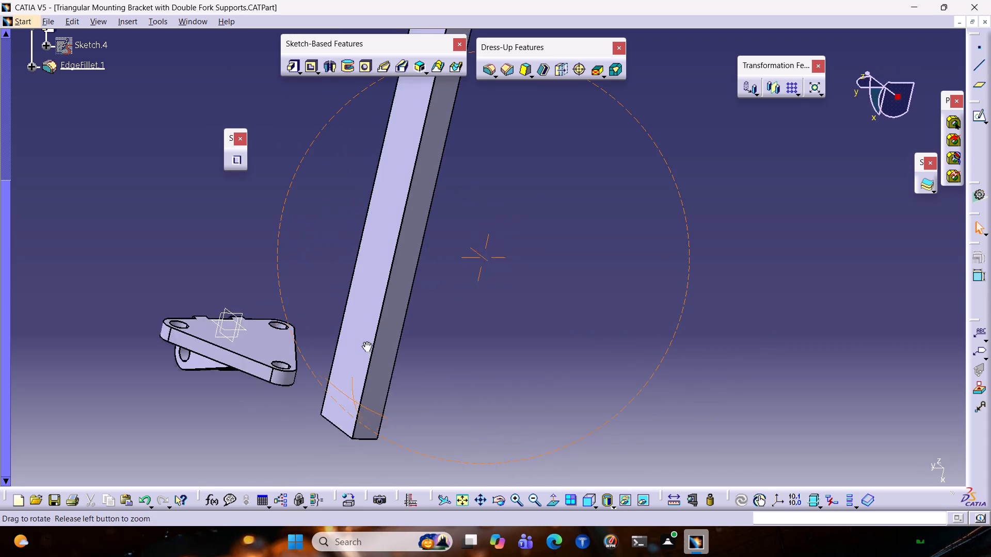
middle_click_drag(365, 341, 402, 339)
middle_click_drag(526, 253, 517, 318, "ctrl")
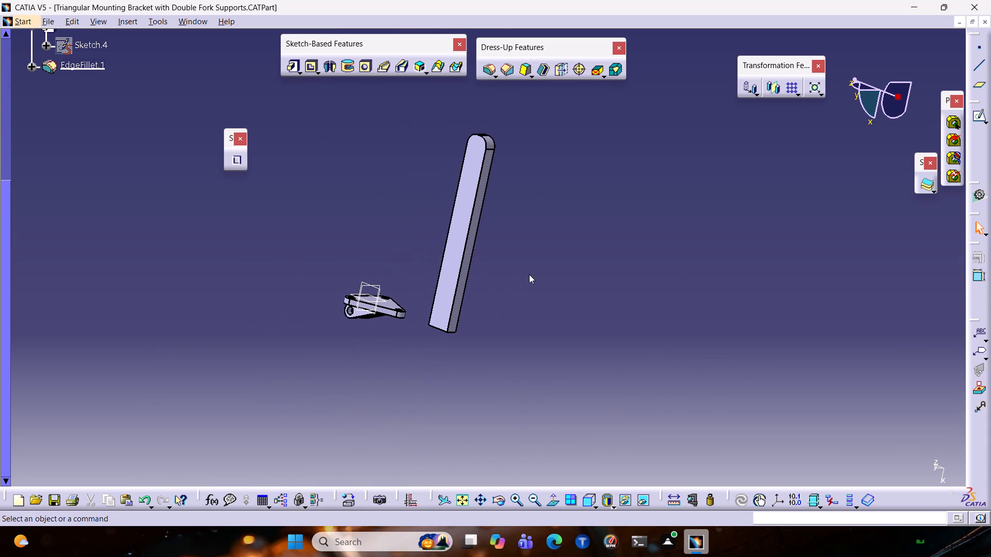
Open a new sketch on the bar's broad flat face.
left_click(455, 274)
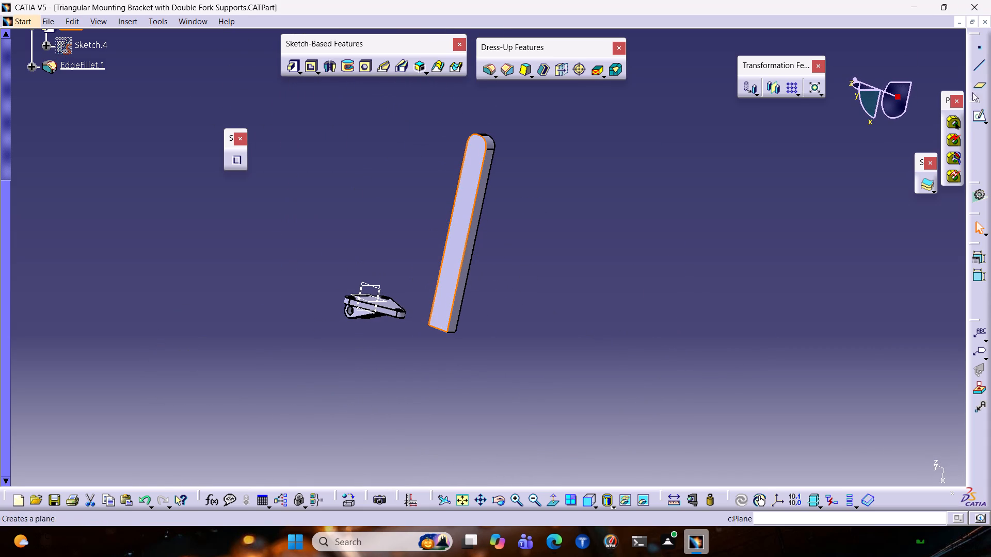
left_click(974, 114)
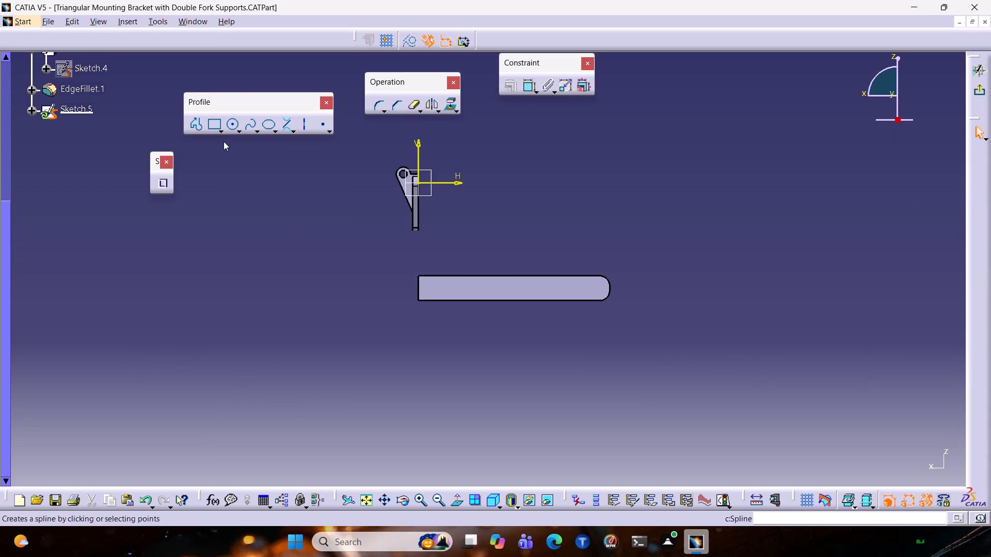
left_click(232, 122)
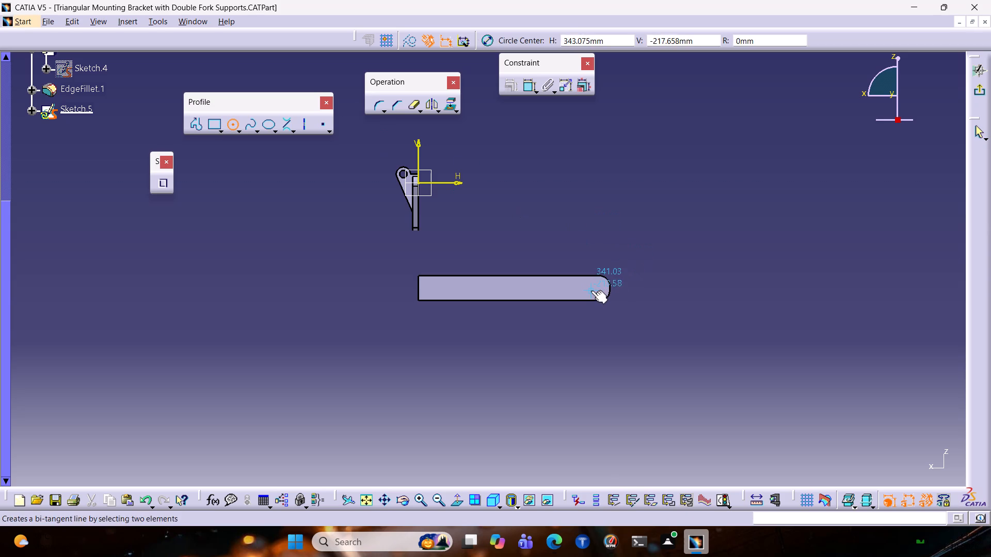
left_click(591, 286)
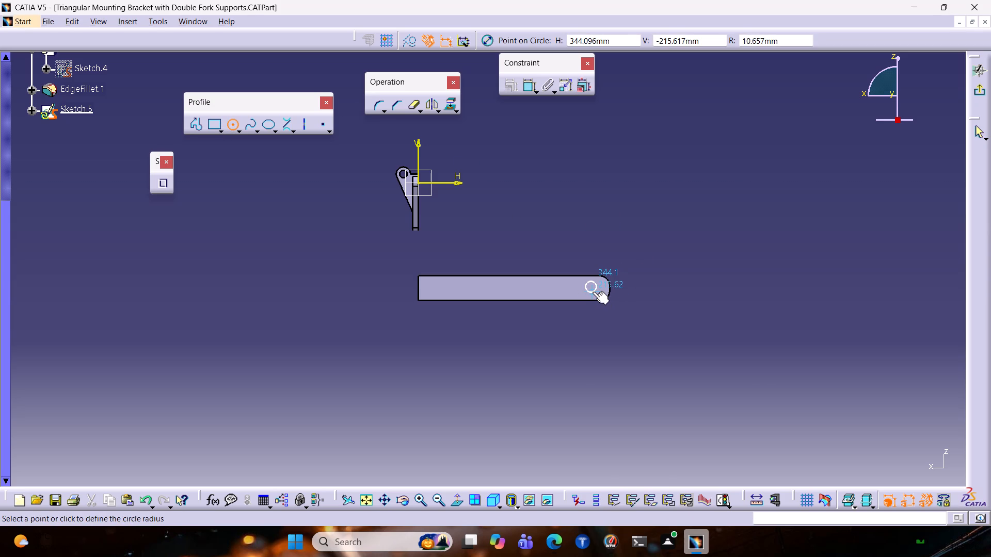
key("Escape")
Sketch a circle centred across the bar's width just inside its rounded end, slightly smaller than that width, and exit the sketch.
middle_click_drag(629, 331, 679, 256, "ctrl")
middle_click_drag(658, 258, 234, 185)
left_click(230, 128)
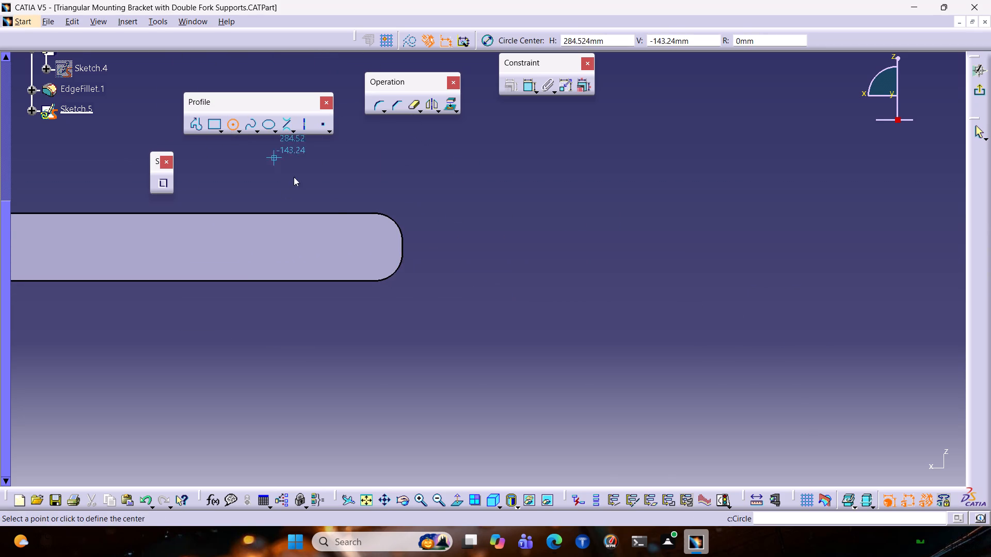
left_click(356, 247)
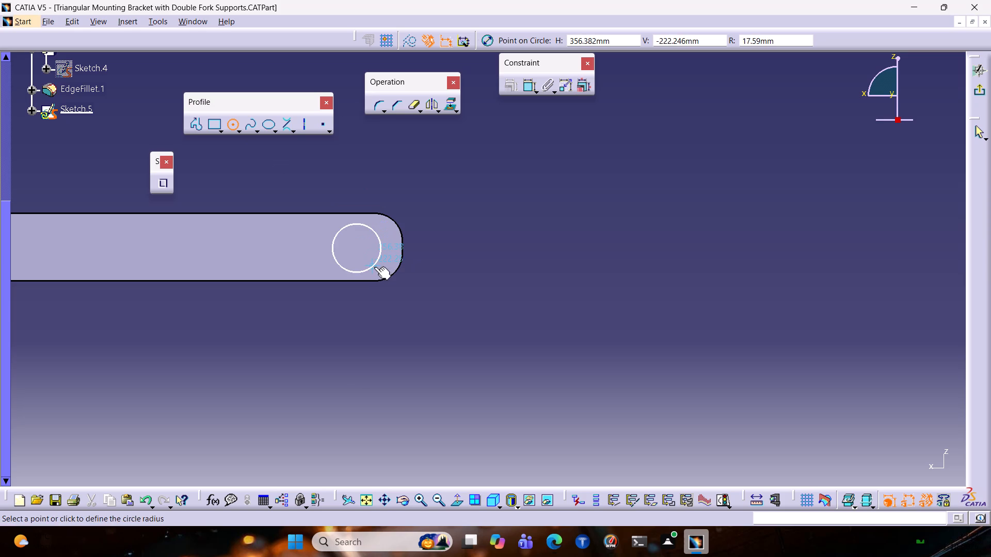
left_click(375, 268)
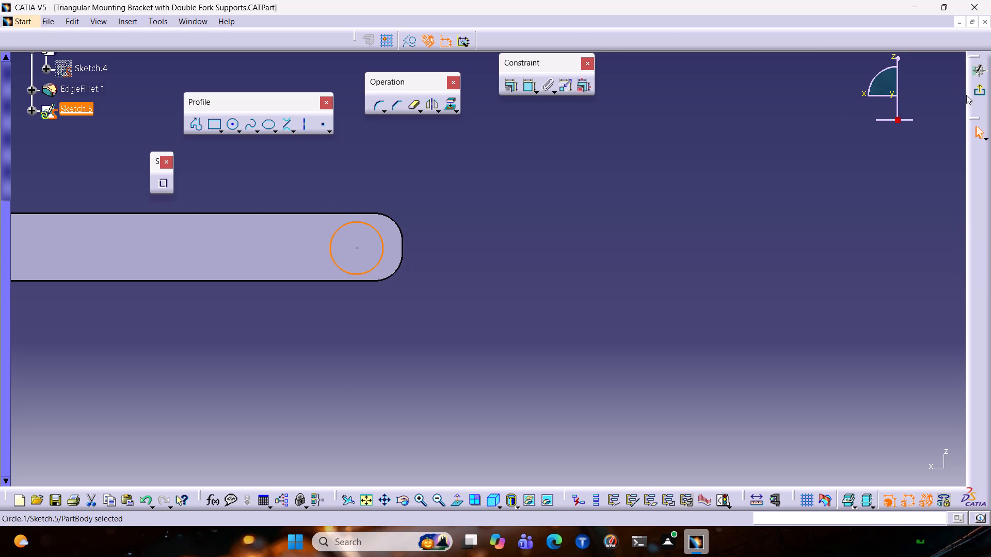
left_click(976, 97)
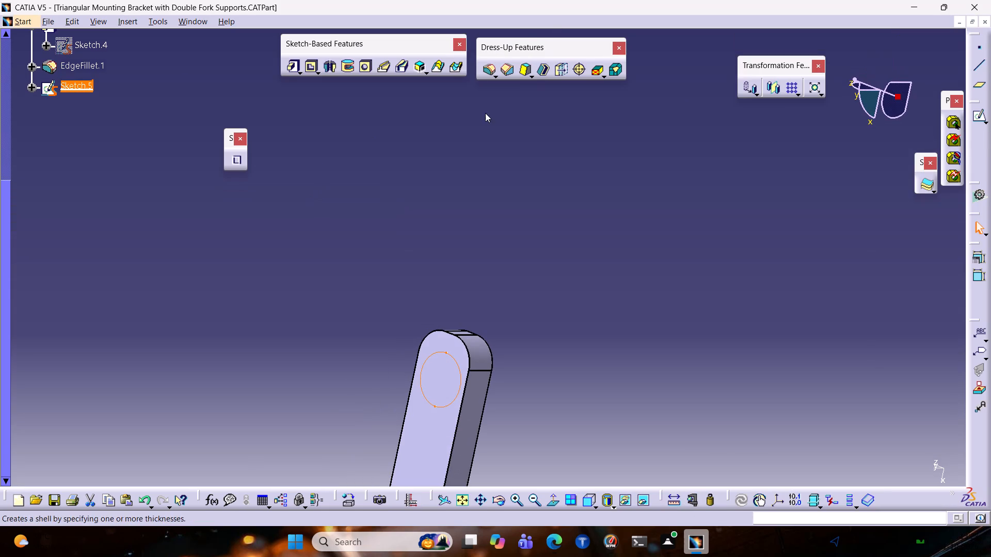
Pocket the Sketch.5 circle through the bar with the first limit type Up to last, and preview the hole.
left_click(310, 66)
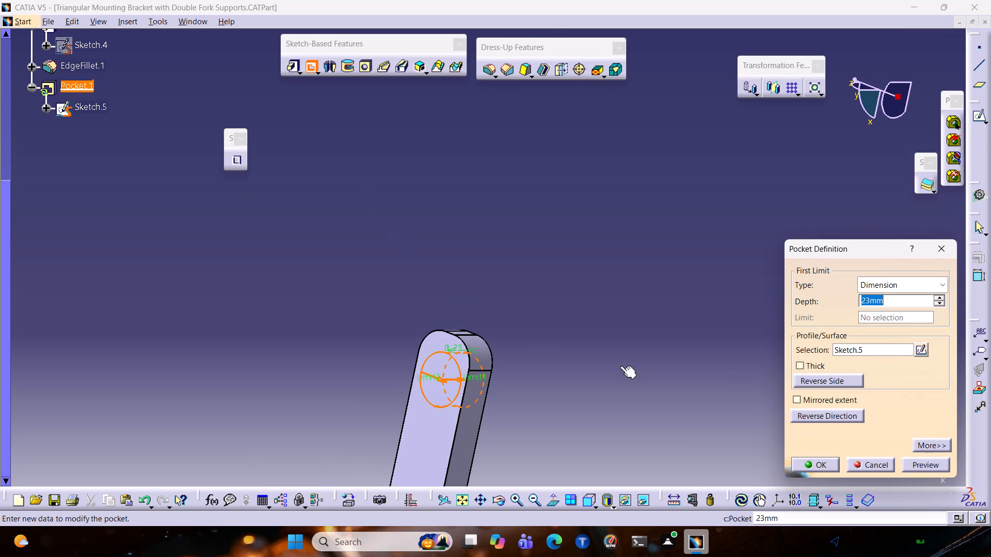
left_click(888, 292)
left_click(891, 312)
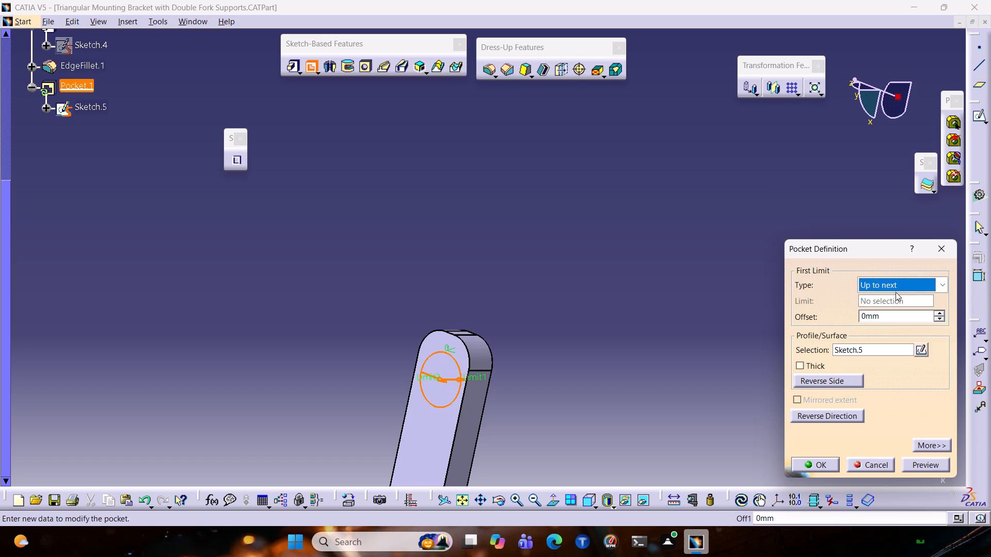
left_click(896, 288)
left_click(893, 329)
left_click(920, 461)
middle_click_drag(564, 340, 481, 363)
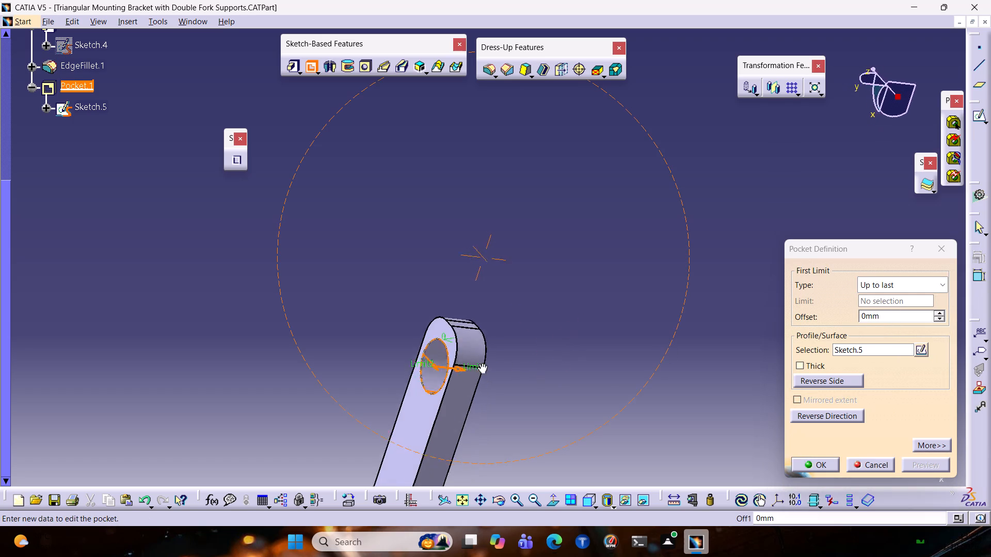
middle_click_drag(481, 363, 554, 237)
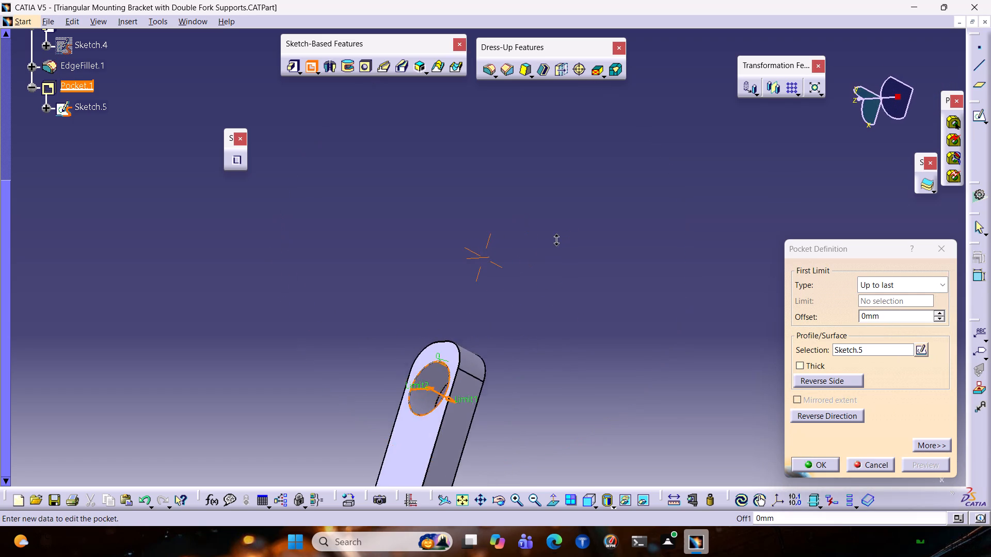
middle_click_drag(554, 237, 594, 215)
middle_click_drag(585, 228, 509, 346, "ctrl")
middle_click_drag(503, 355, 503, 355, "ctrl")
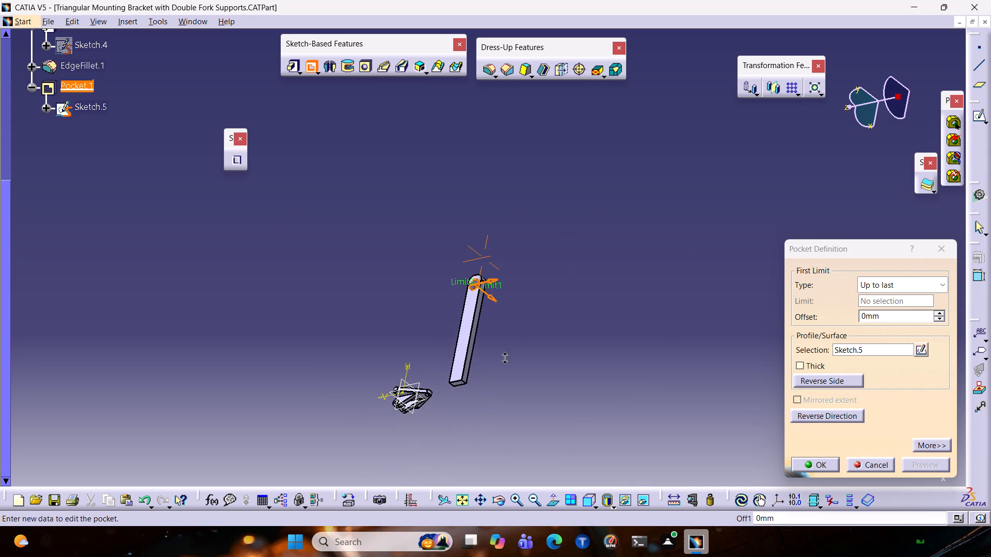
middle_click_drag(503, 355, 594, 345, "ctrl")
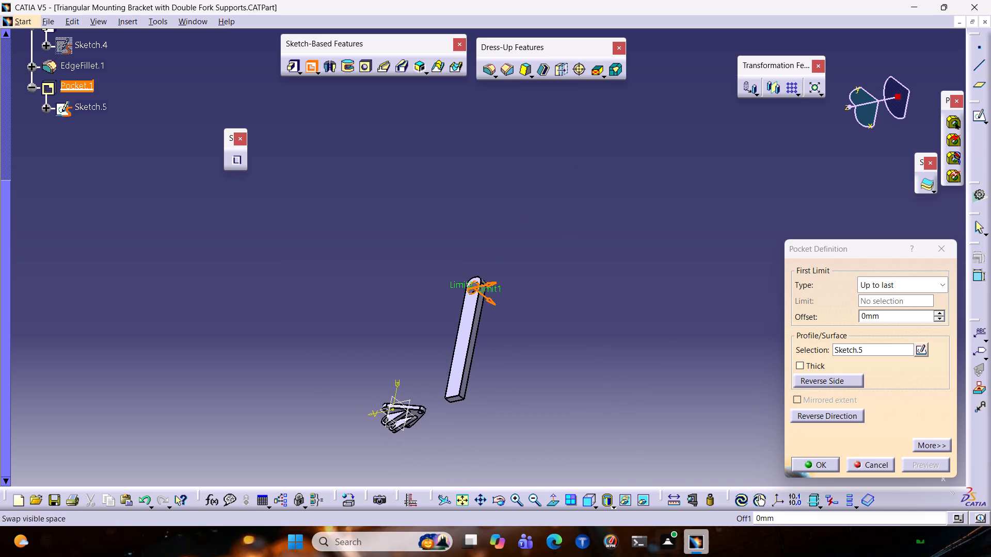
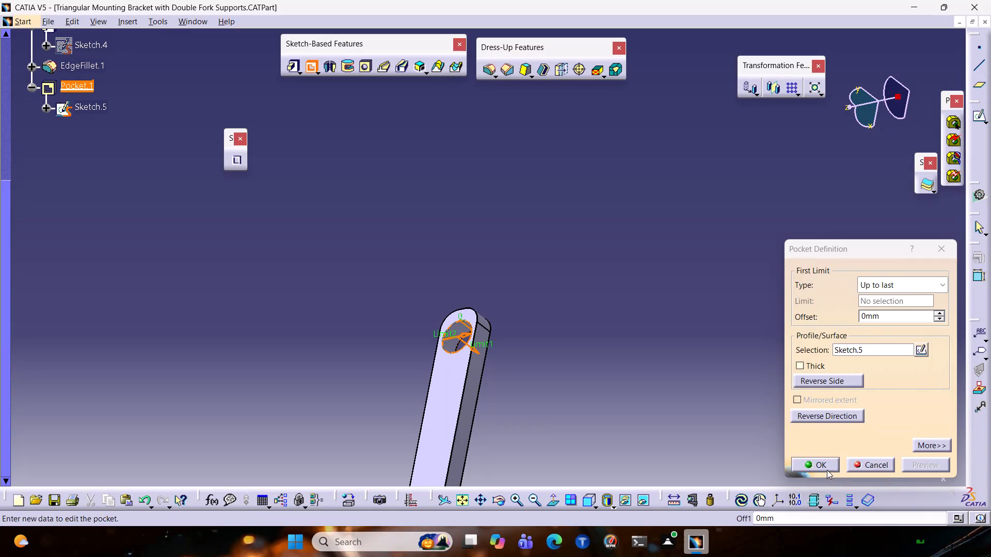
Apply the Up to last pocket that cuts the hole through the bar's rounded end.
left_click(826, 464)
left_click(514, 312)
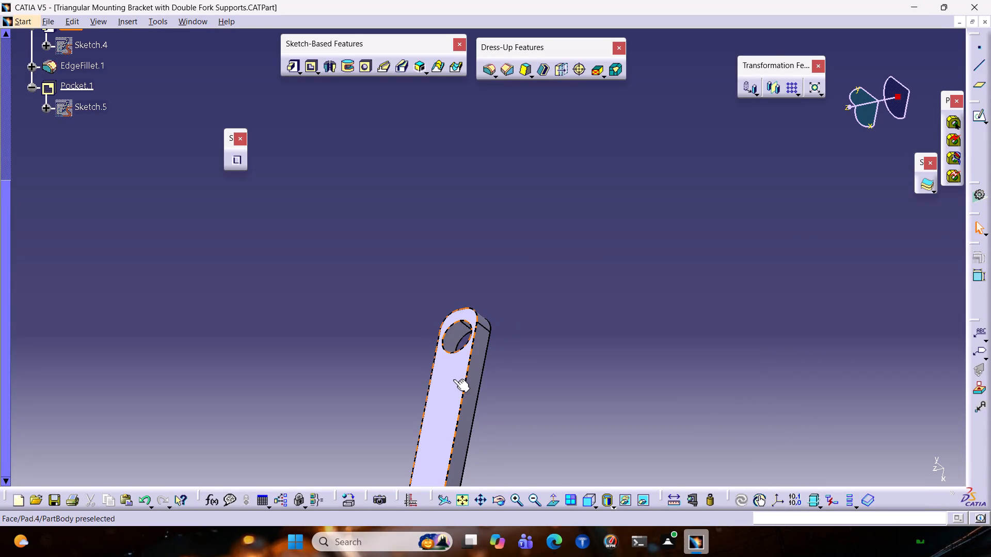
Open a new sketch on the bar's broad flat face that contains the hole.
left_click(453, 379)
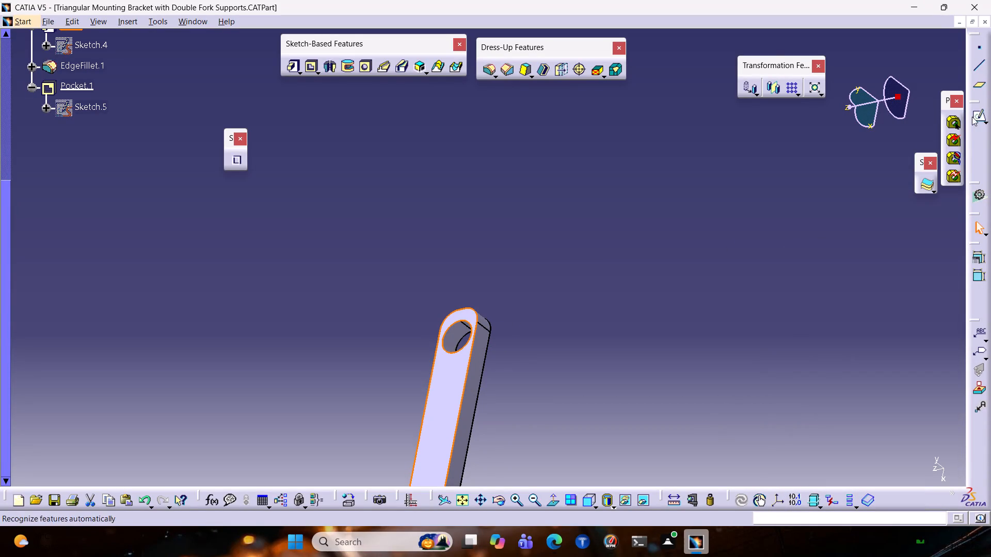
left_click(976, 117)
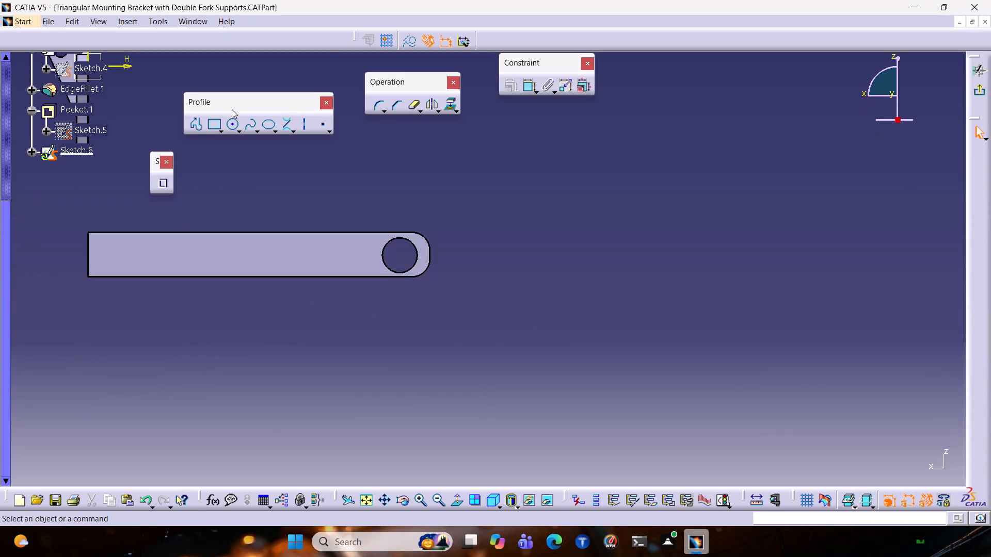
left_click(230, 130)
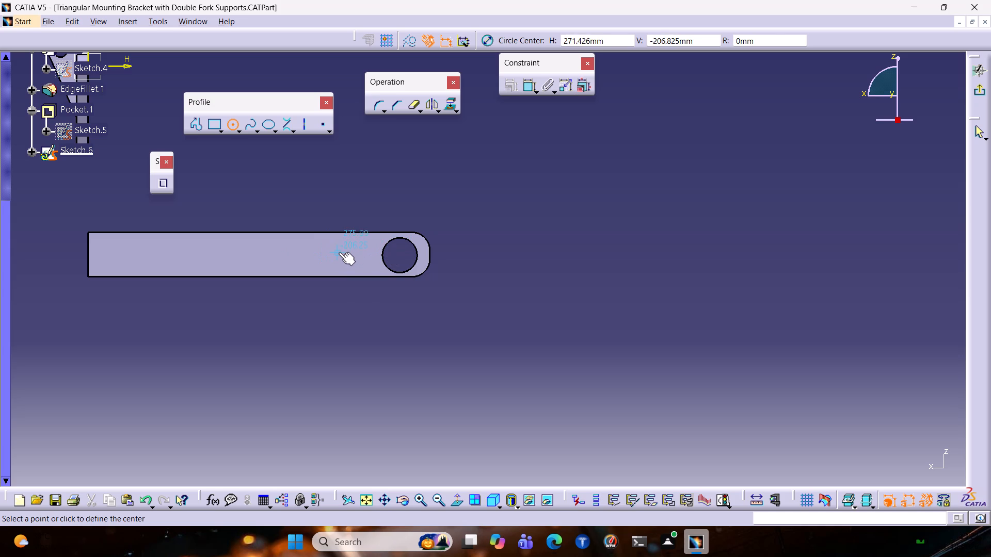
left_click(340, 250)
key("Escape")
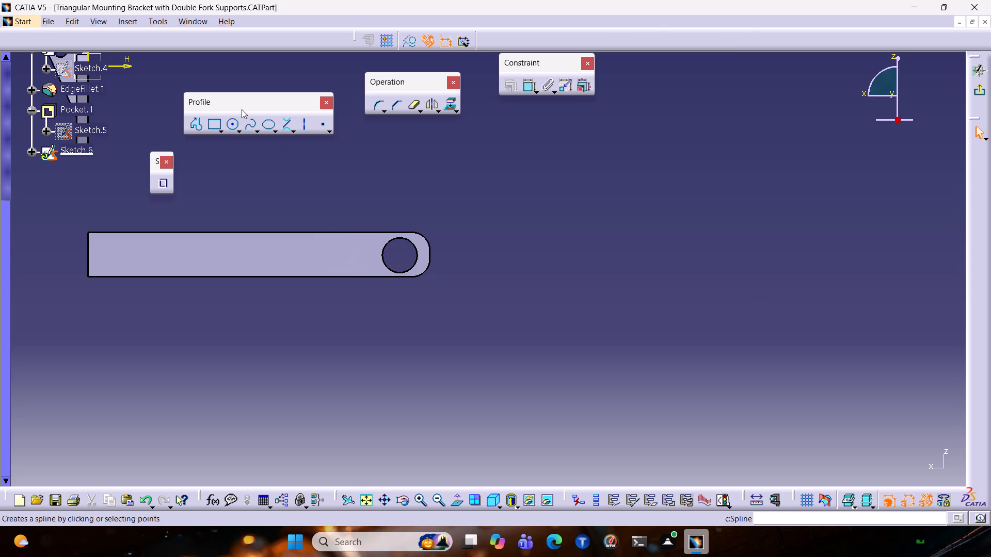
Sketch a circle slightly smaller than the through hole, centred across the bar's width just inward of it, and exit the sketch.
left_click(234, 126)
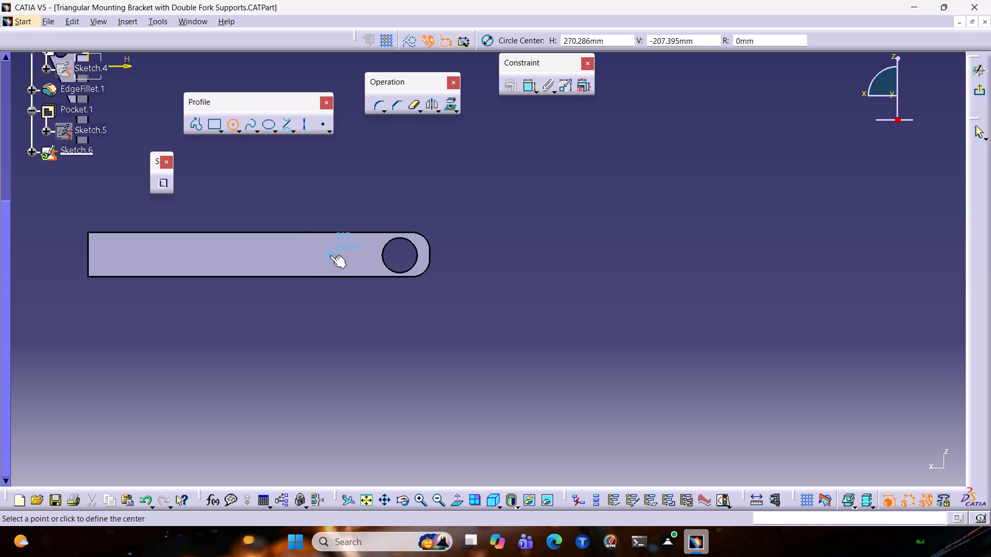
left_click(329, 255)
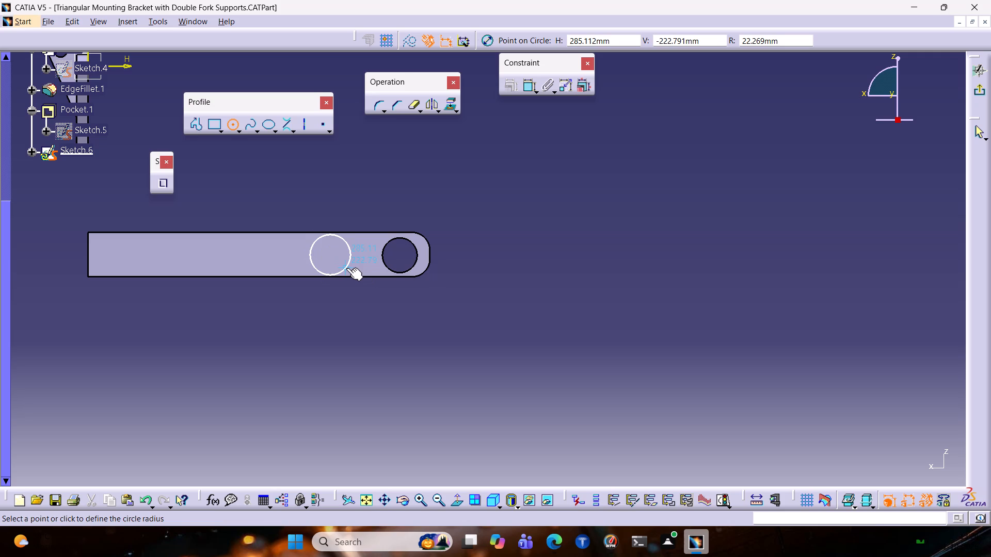
left_click(342, 266)
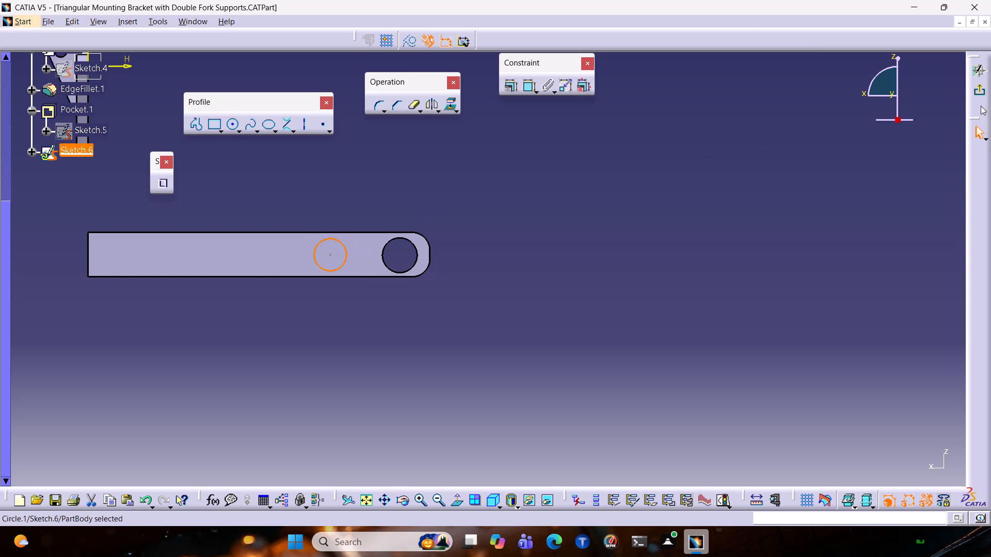
left_click(976, 100)
left_click(977, 91)
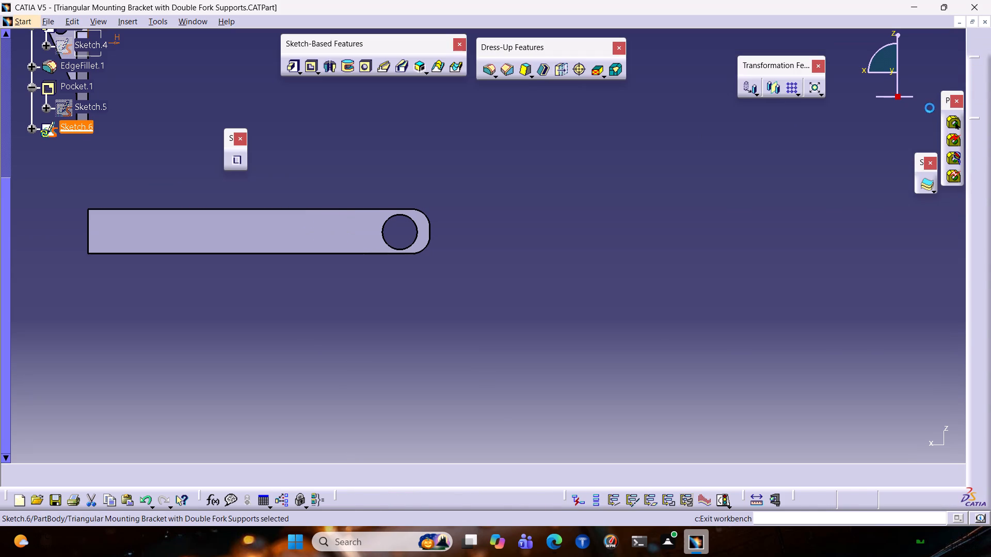
Pad the Sketch.6 circle with a length of 30 mm and mirrored extent, forming a pin through both sides of the bar.
left_click(287, 69)
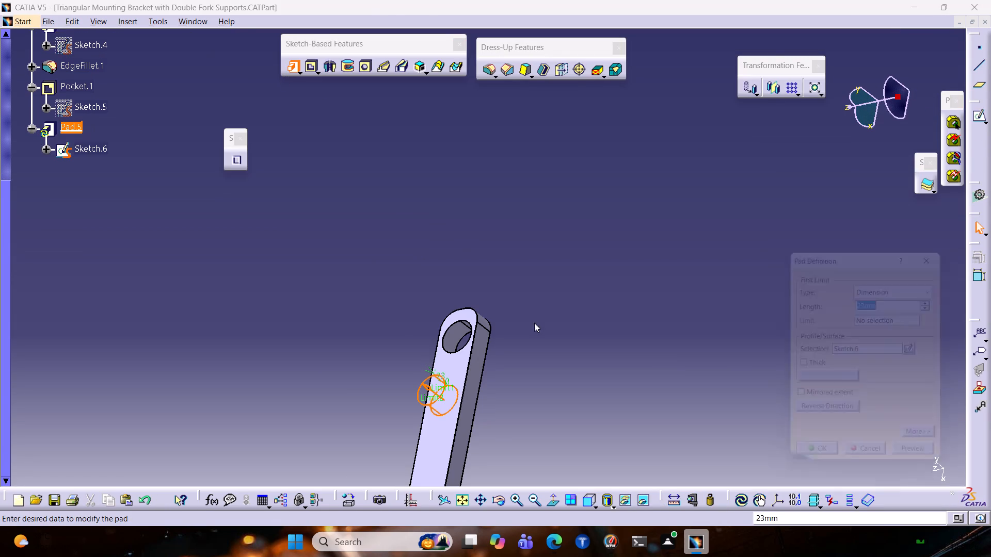
left_click(818, 398)
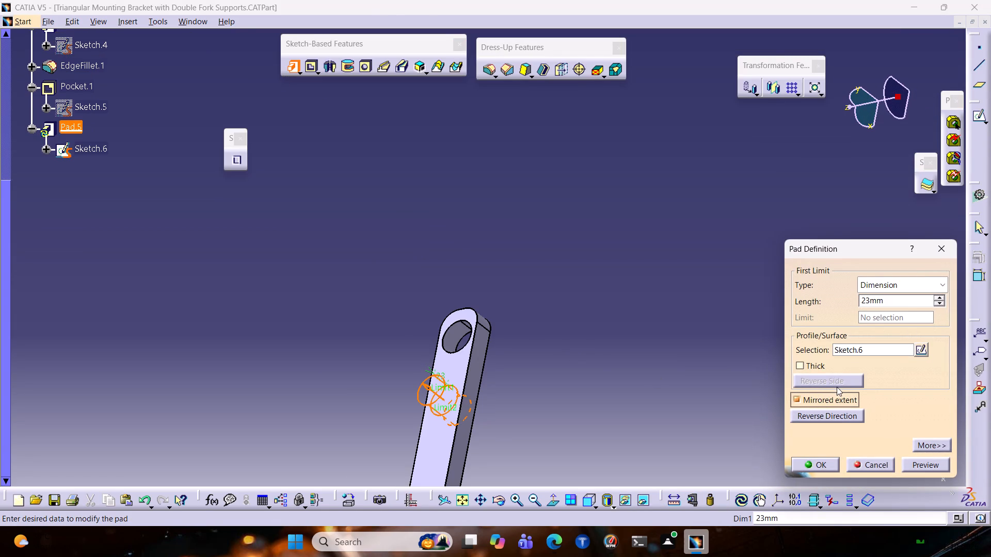
left_click(909, 467)
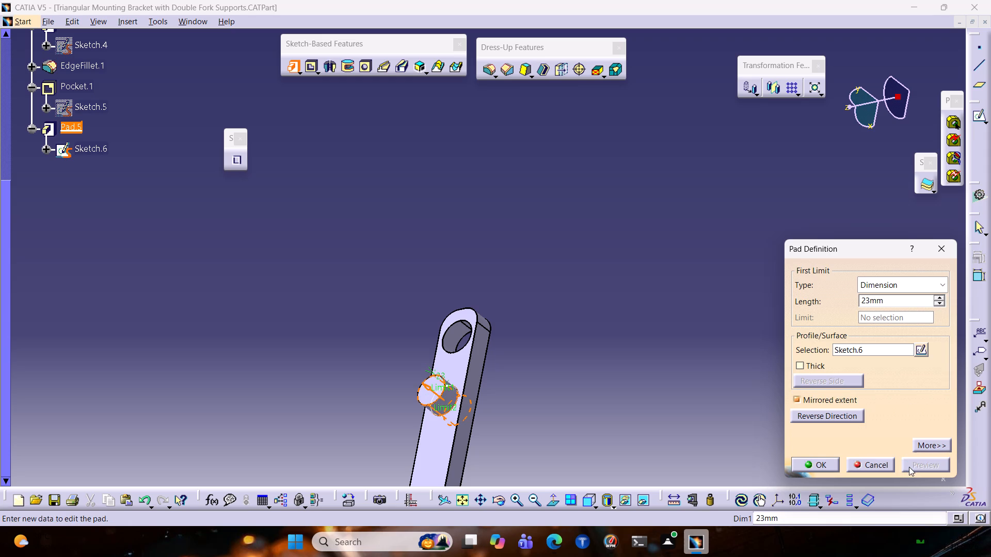
middle_click_drag(680, 416, 492, 427)
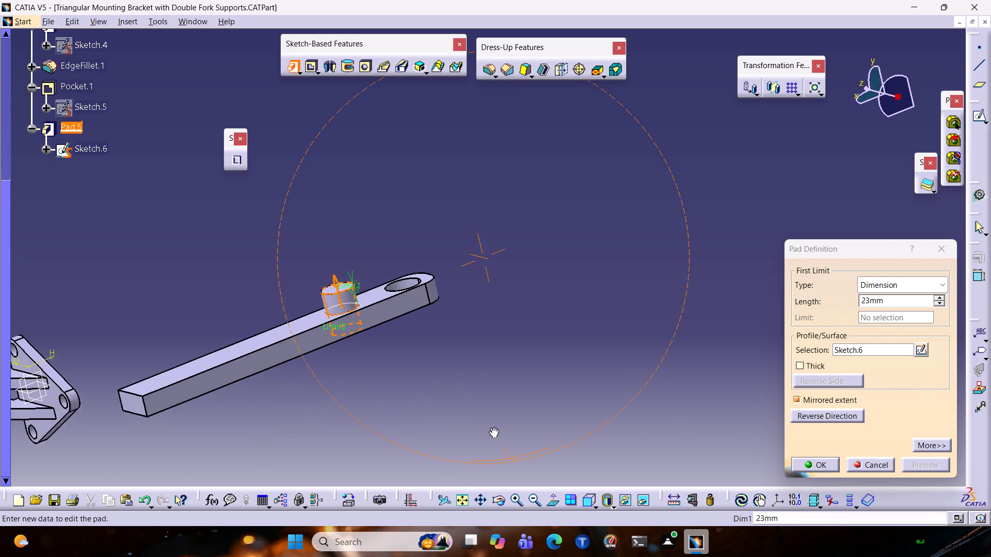
middle_click_drag(492, 427, 565, 395)
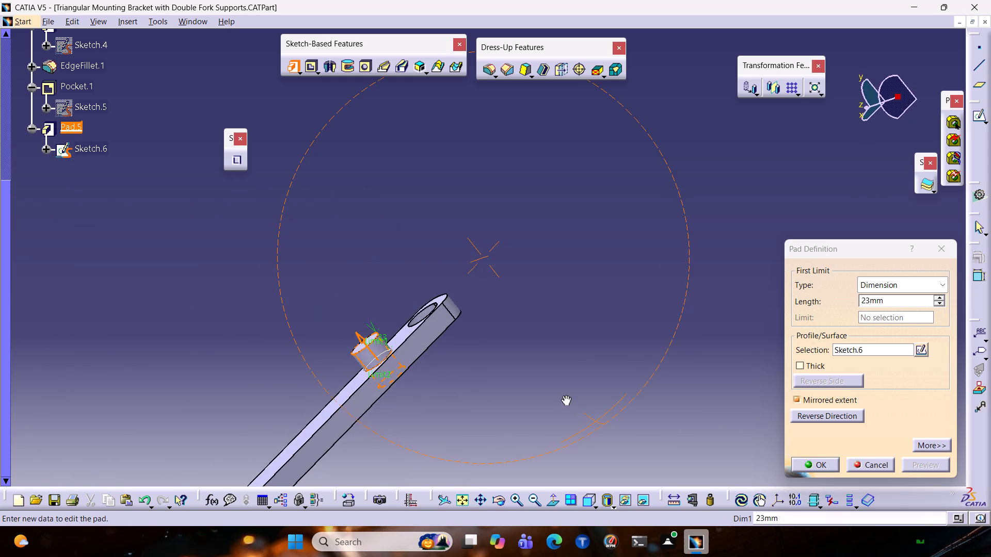
middle_click_drag(565, 395, 606, 394)
left_click_drag(902, 298, 694, 291)
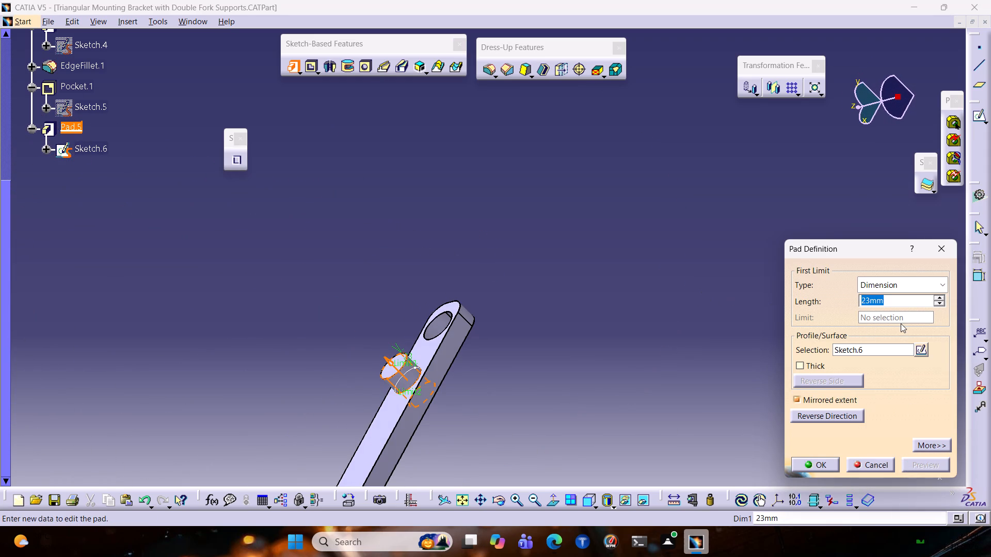
type("30")
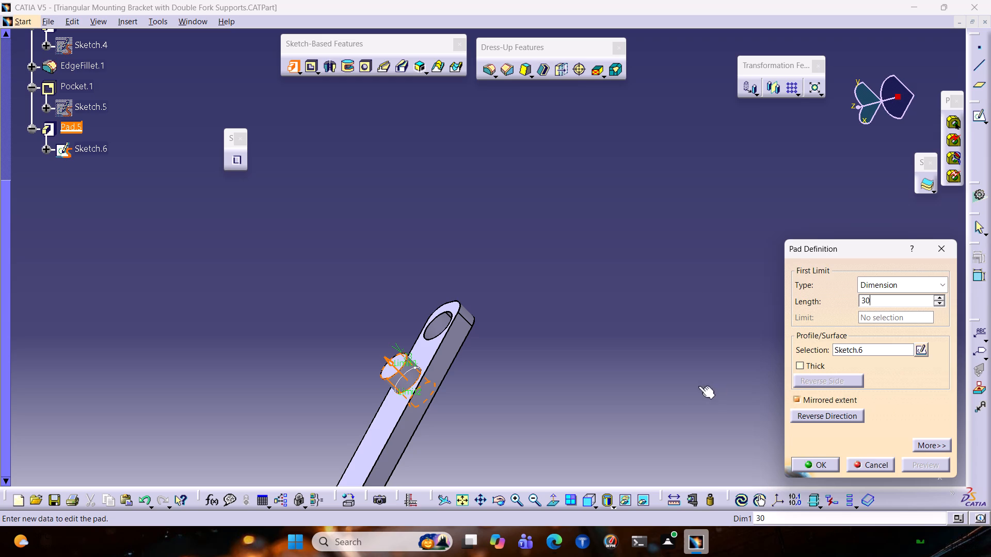
left_click(680, 409)
middle_click_drag(700, 411, 685, 438)
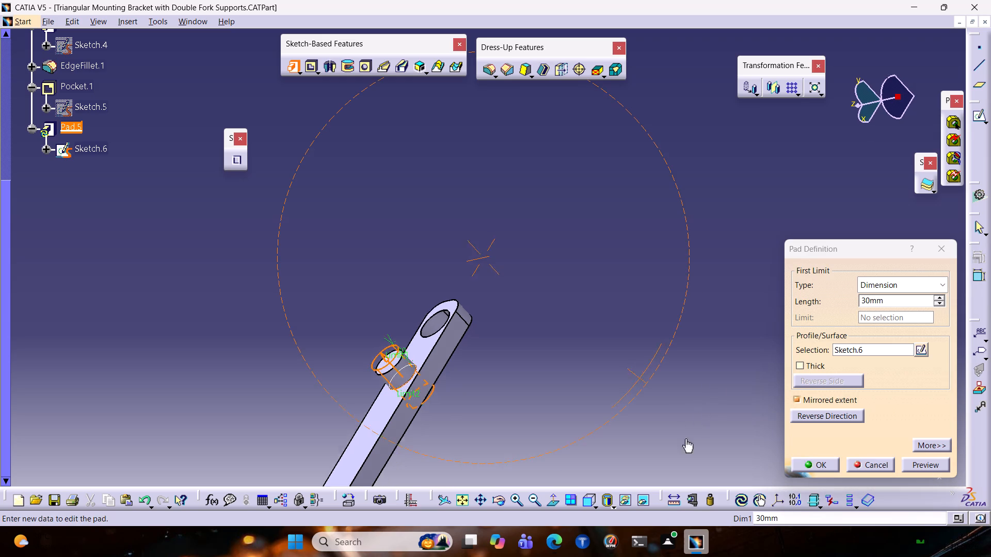
middle_click_drag(685, 438, 554, 433)
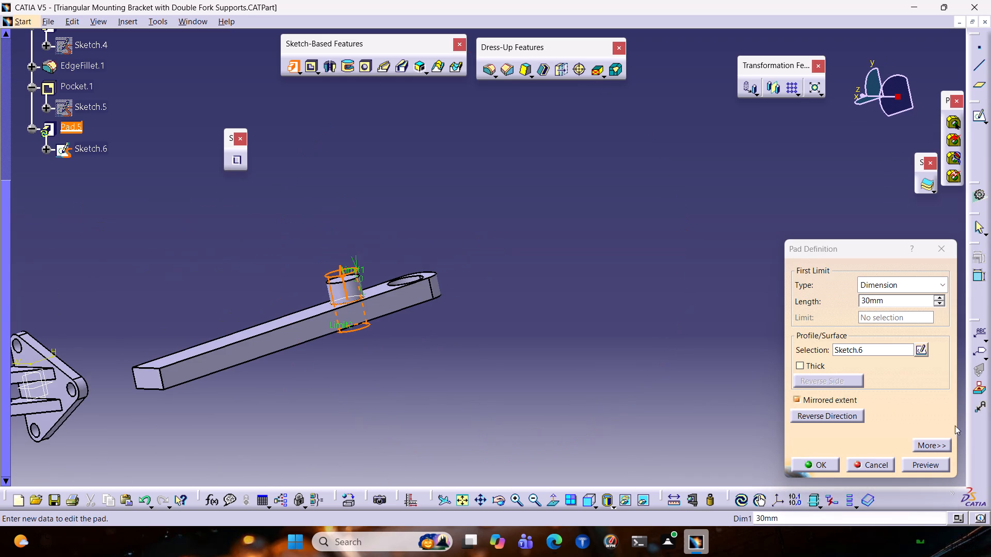
left_click(918, 462)
left_click(824, 462)
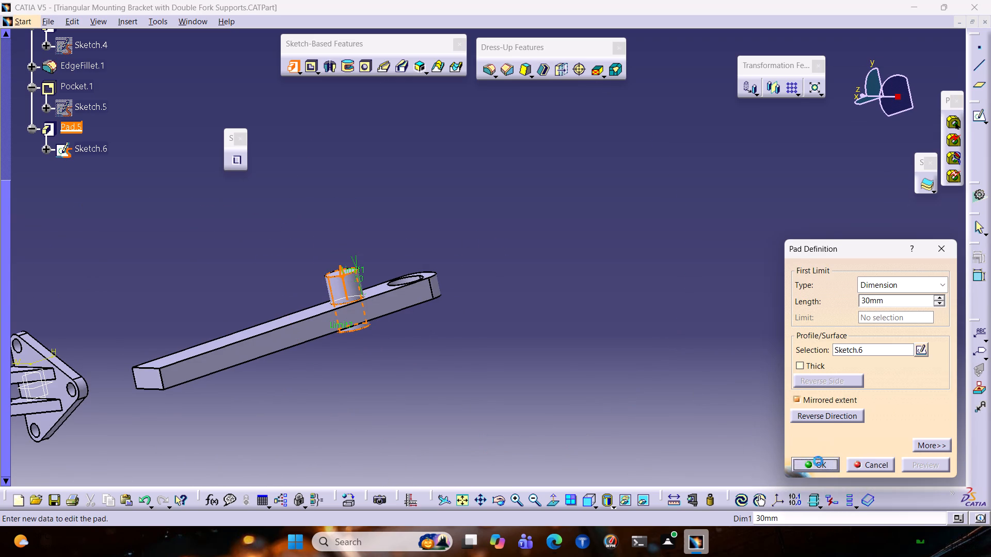
left_click(441, 364)
Open a new sketch on the bar's broad flat face around the base of the pin.
middle_click_drag(489, 282, 481, 301)
middle_click_drag(479, 314, 563, 289, "ctrl")
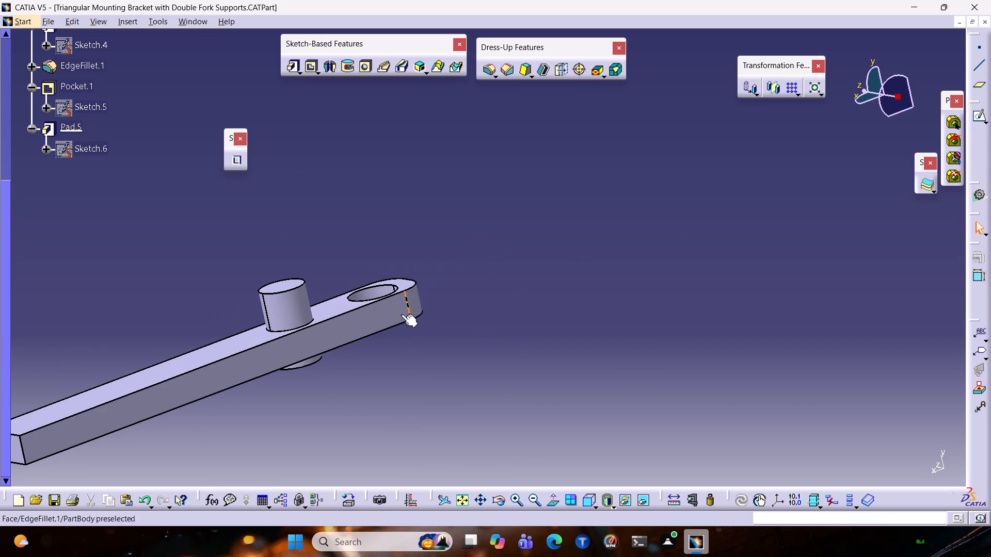
left_click(264, 337)
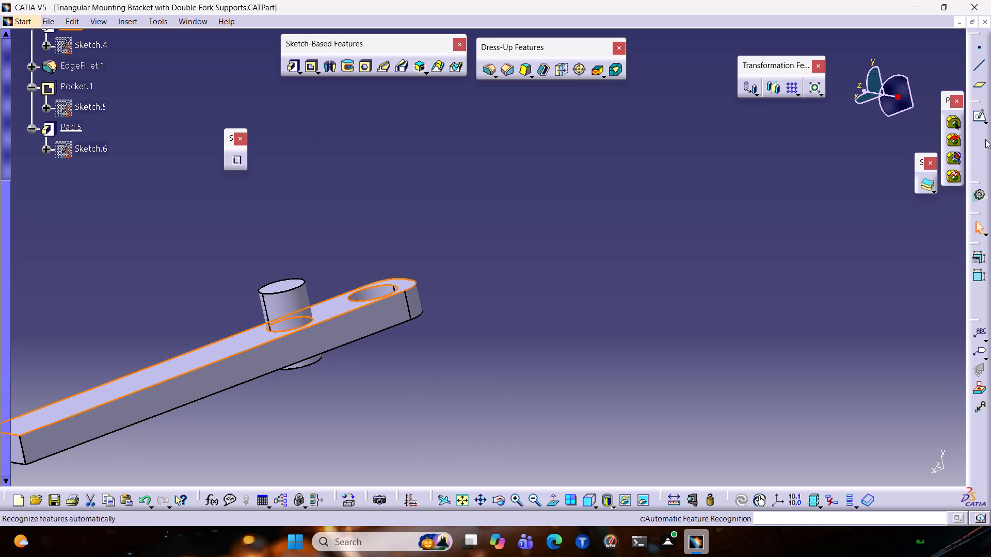
left_click(983, 120)
double_click(977, 110)
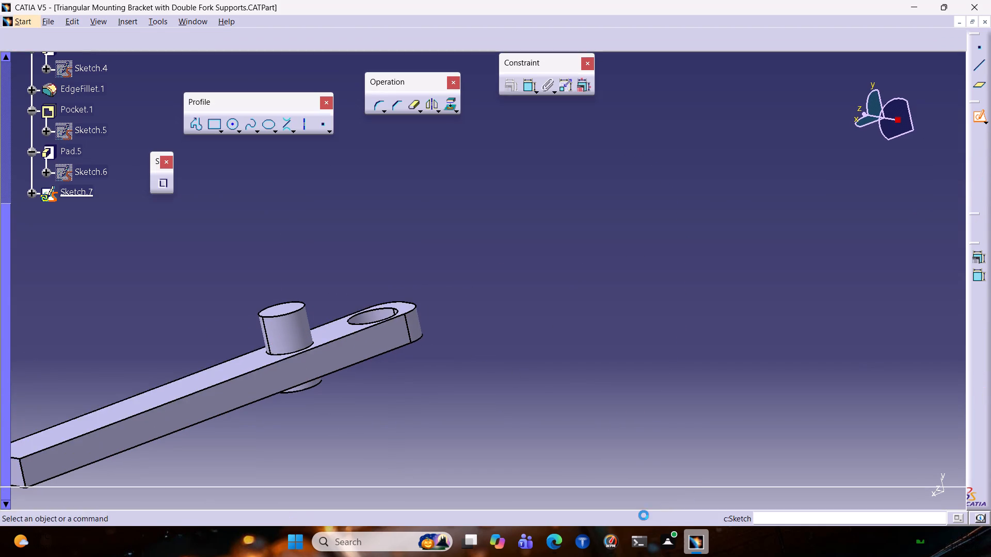
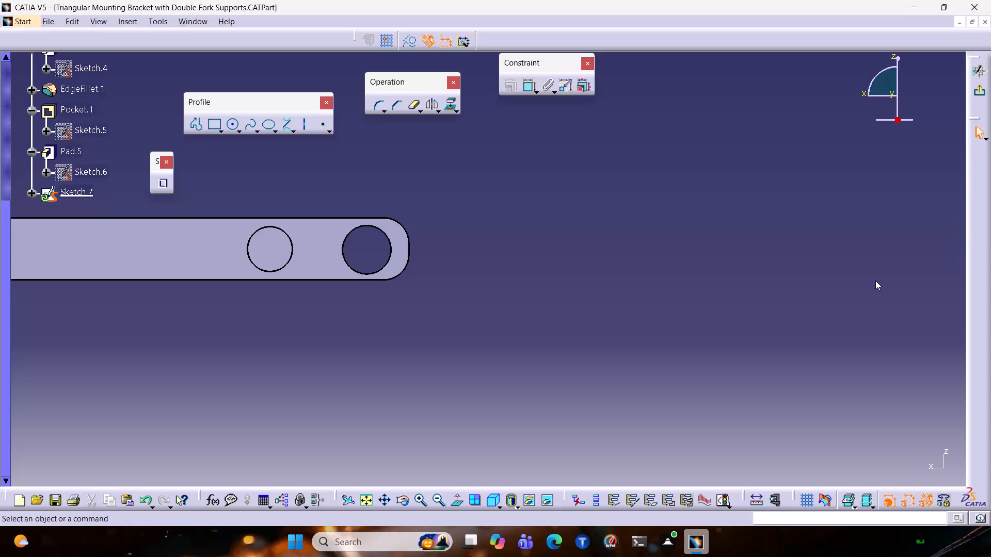
Sketch a circle about 37 mm in diameter on the bar, inward of the pin, dimension its diameter and exit the sketch.
scroll(289, 437, "up", 1)
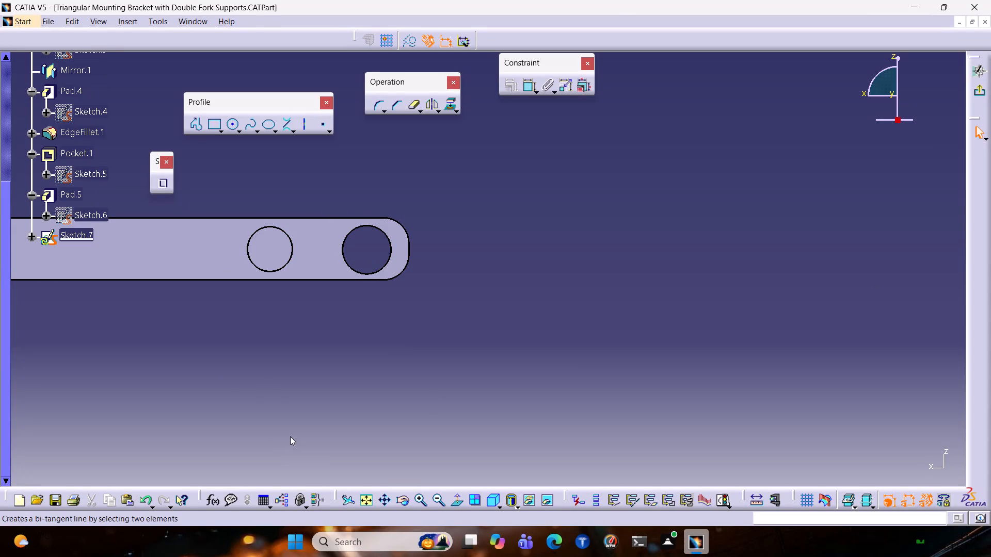
middle_click_drag(255, 355, 588, 356)
scroll(588, 356, "down", 1)
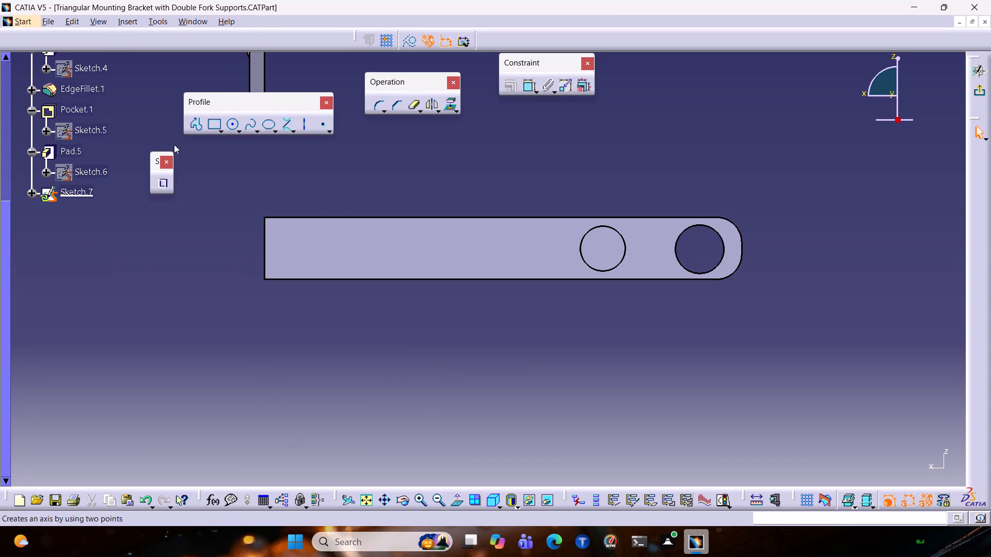
left_click(231, 125)
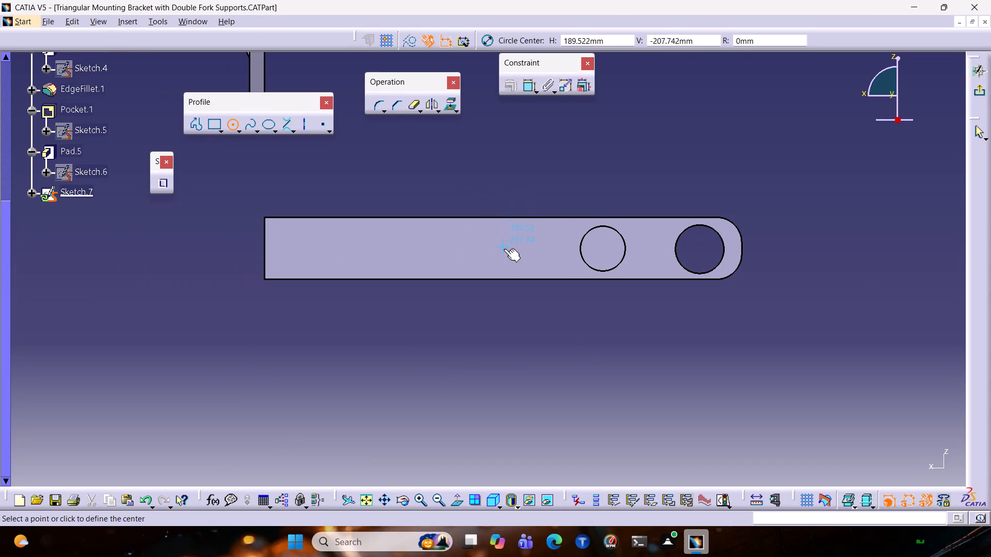
left_click(495, 246)
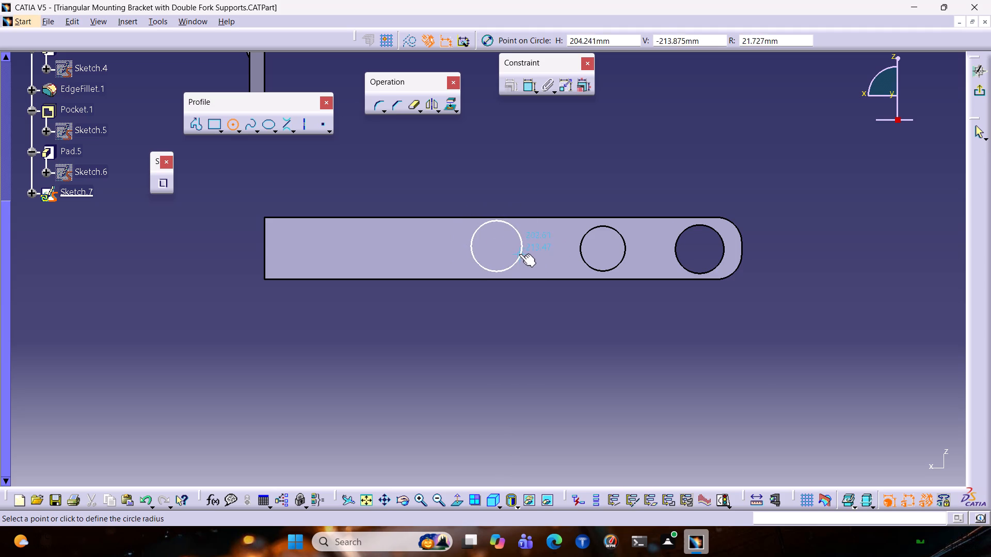
left_click(518, 252)
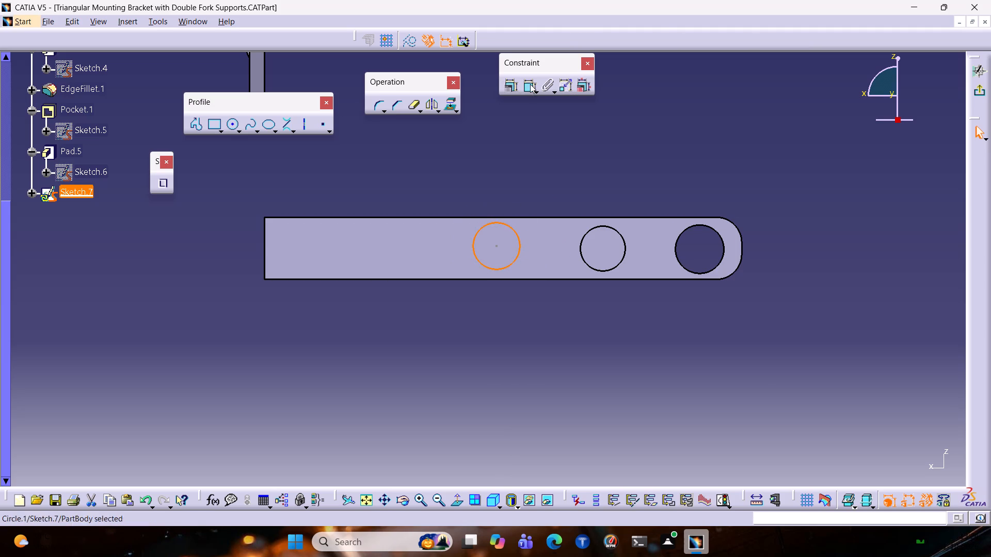
left_click(530, 84)
left_click(479, 187)
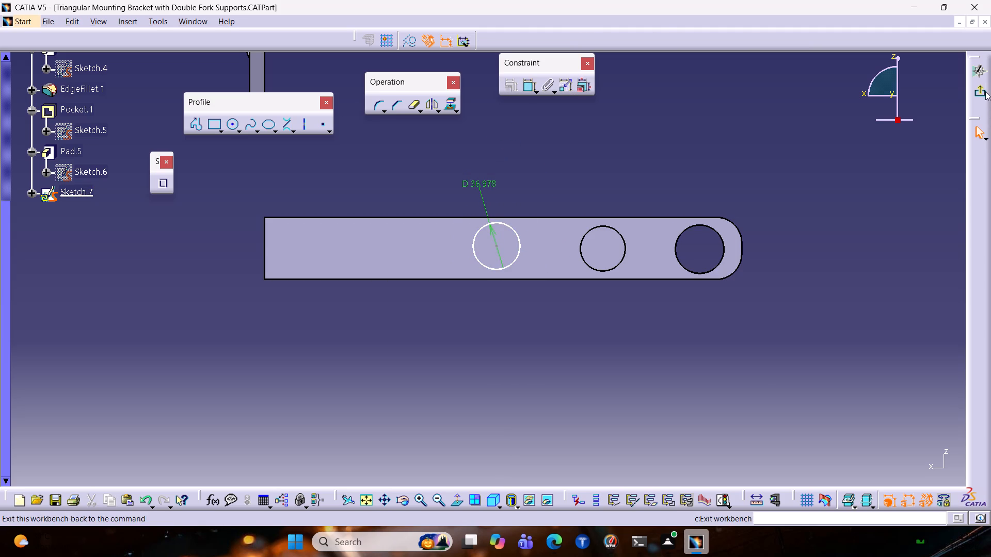
left_click(984, 88)
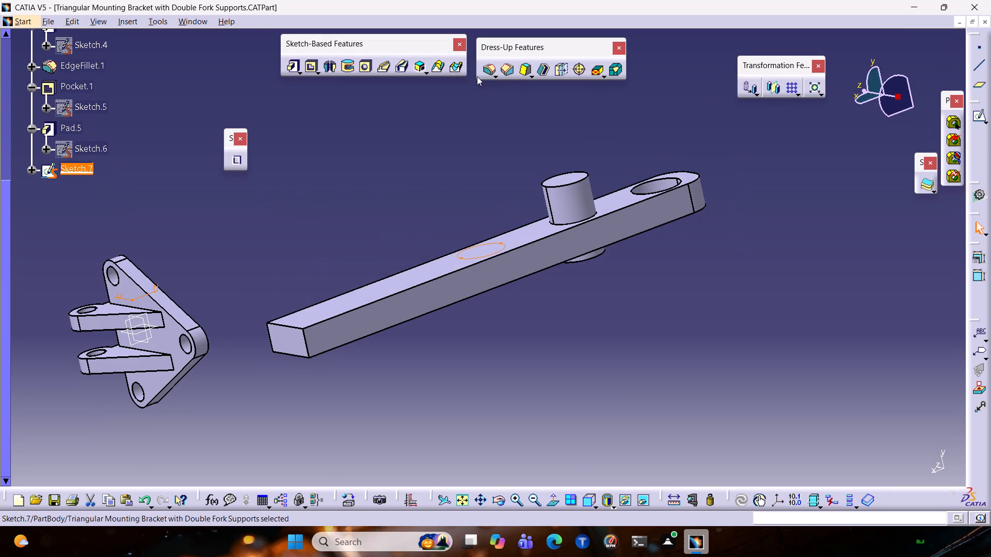
Pocket the Sketch.7 circle Up to last with 0 mm offset to cut a second through hole in the bar.
left_click(311, 66)
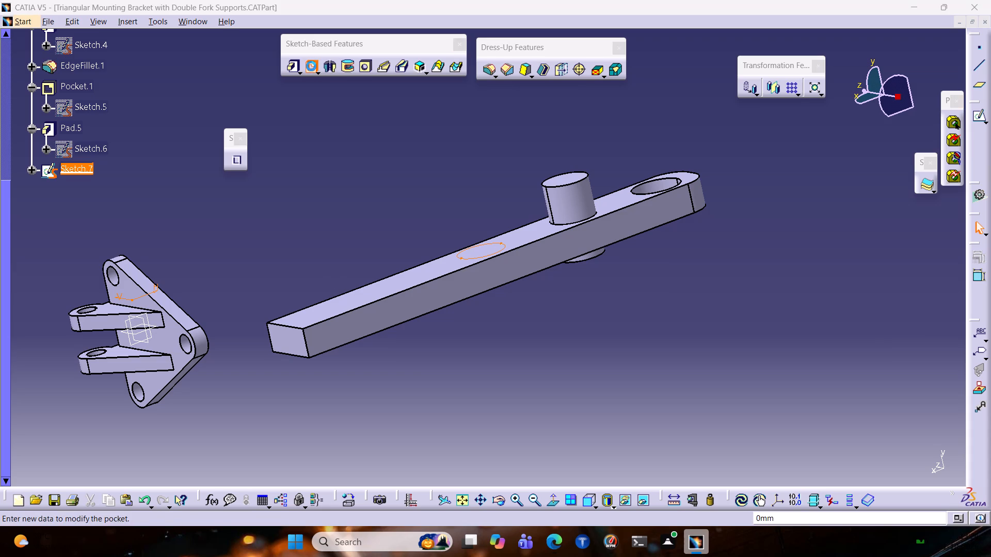
left_click(924, 467)
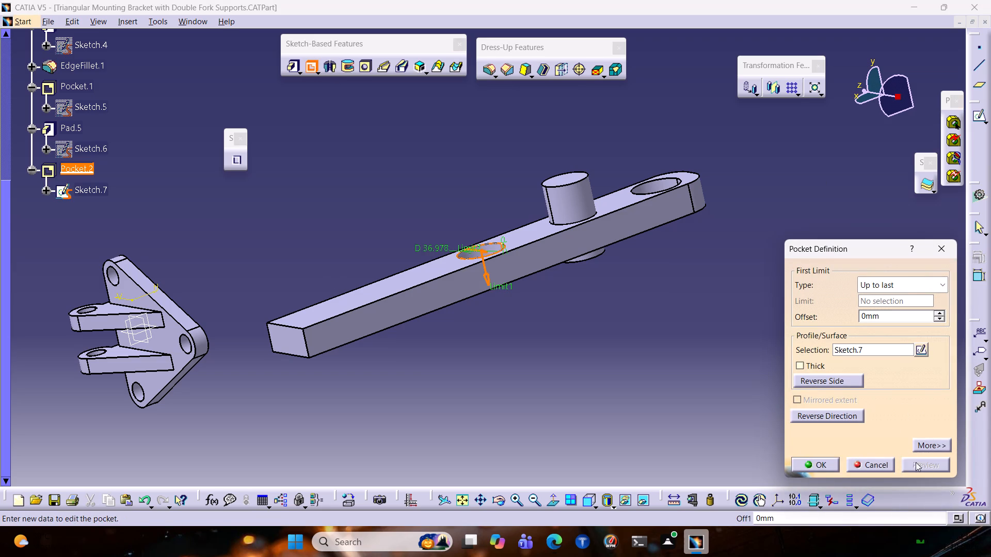
left_click(820, 469)
left_click(543, 333)
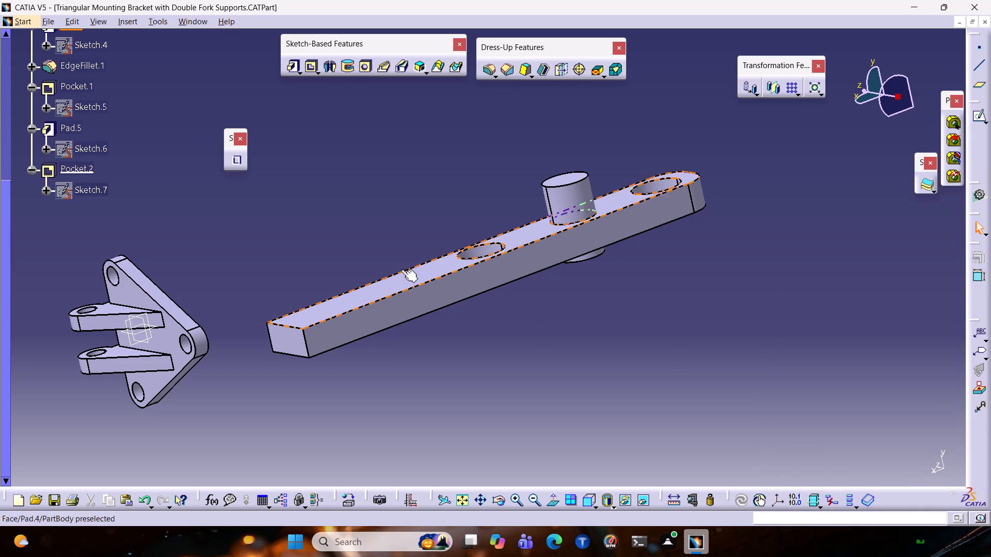
Open a new sketch on the bar's broad flat face around the new hole.
left_click(403, 278)
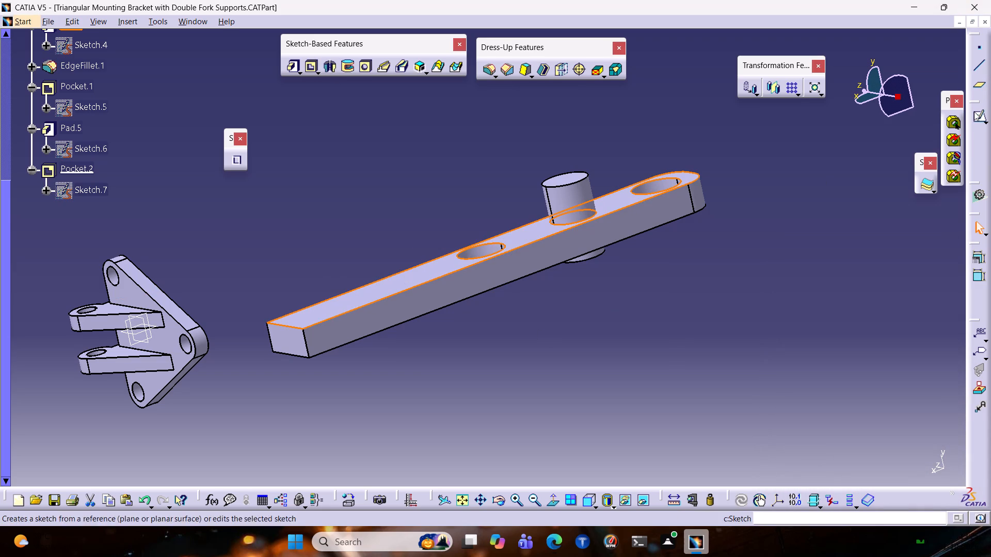
left_click(974, 111)
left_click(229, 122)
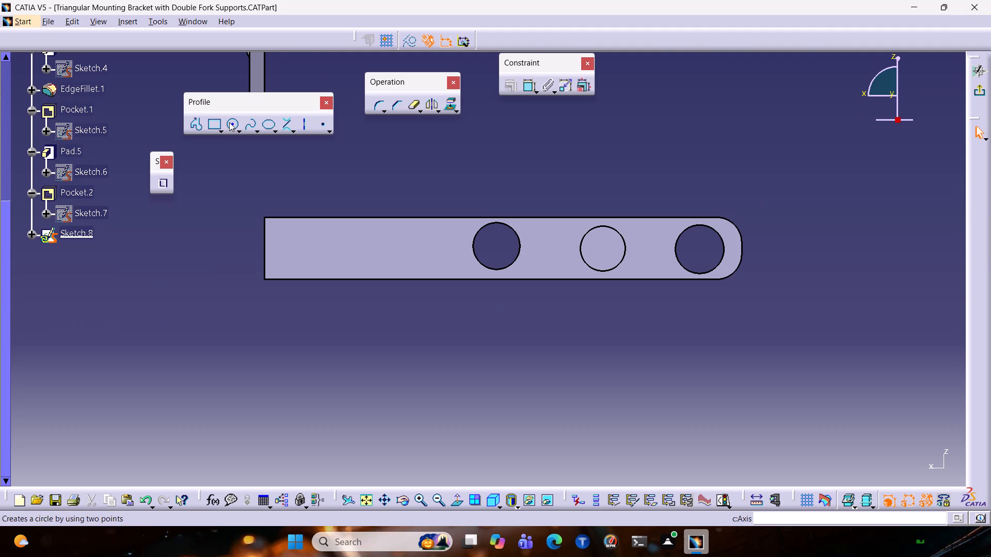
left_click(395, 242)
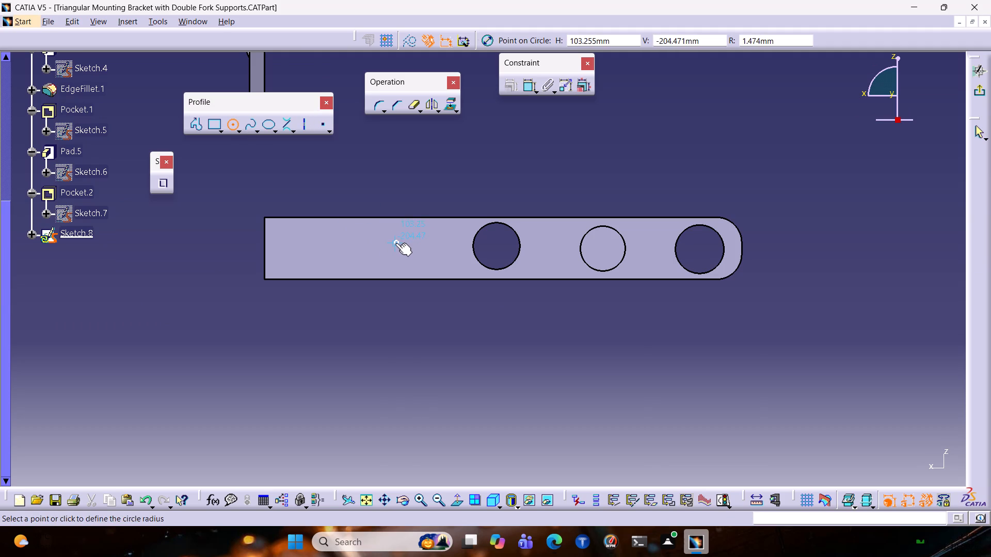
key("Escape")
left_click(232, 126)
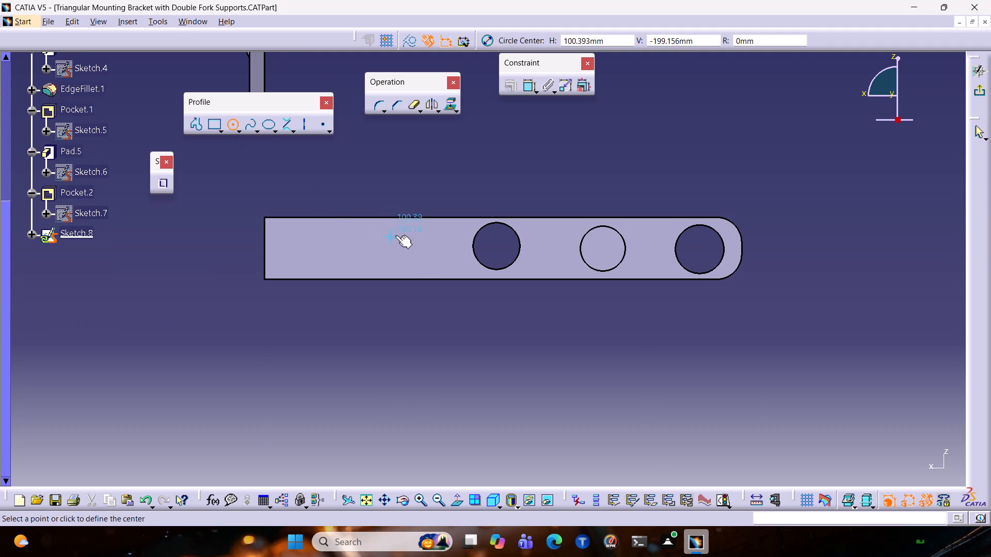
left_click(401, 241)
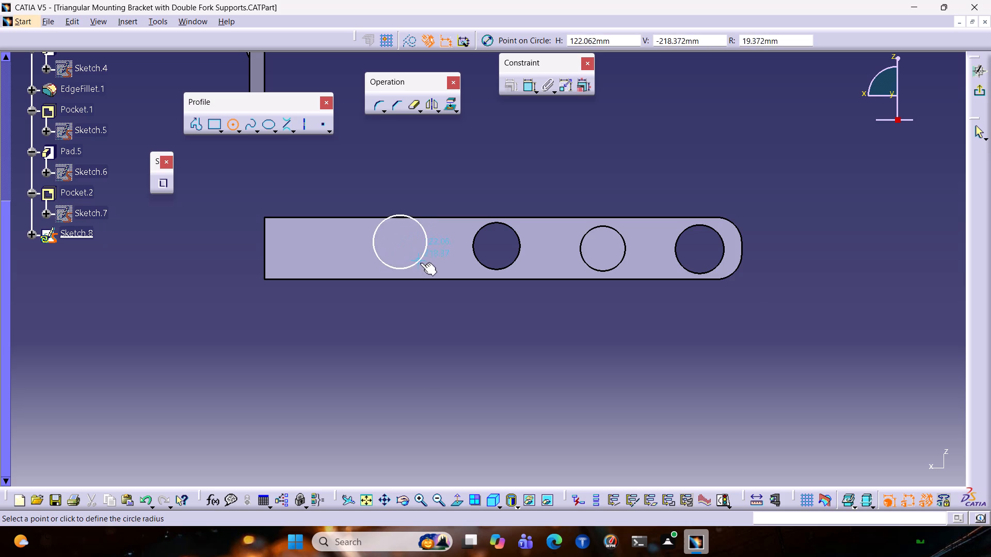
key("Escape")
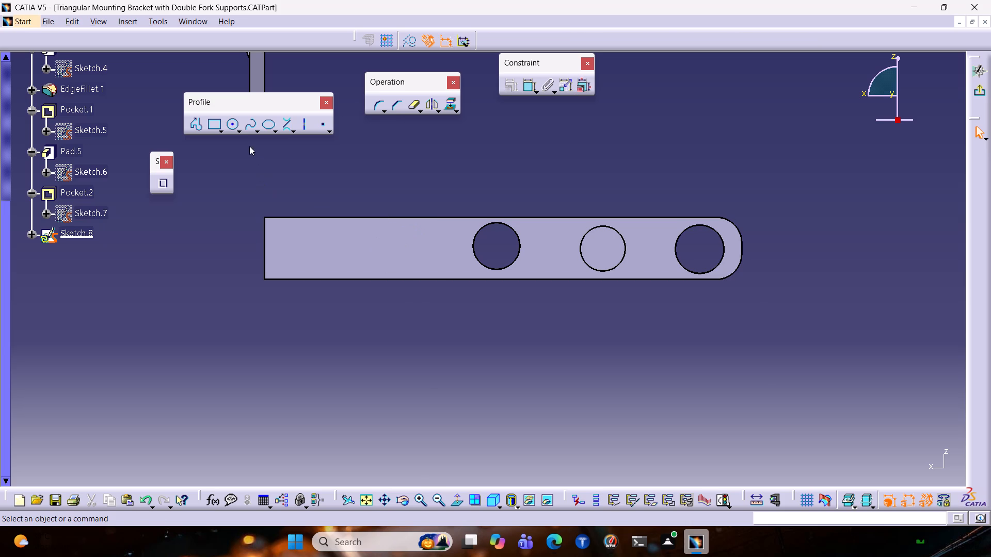
Sketch a circle similar in size to the second hole, between it and the bar's square end, and exit the sketch.
left_click(233, 127)
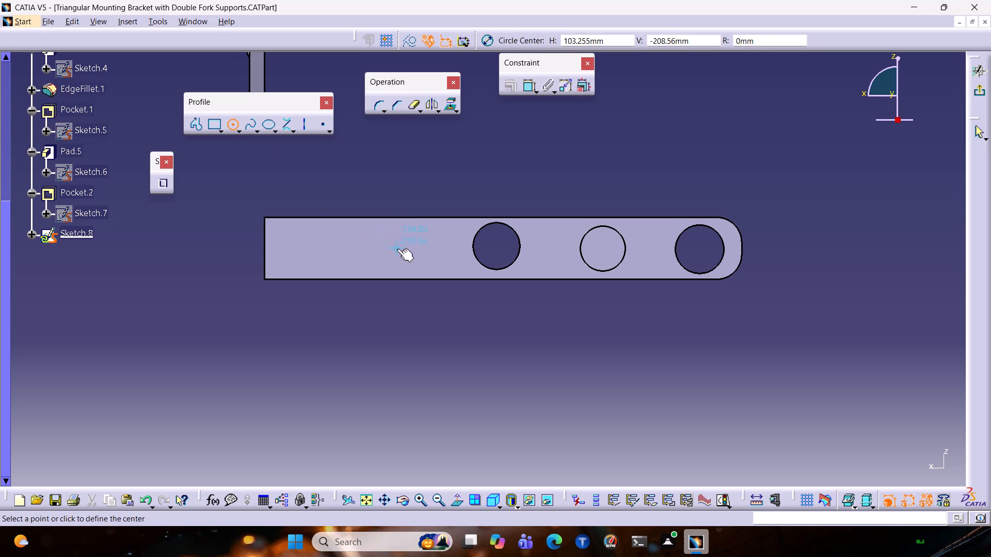
left_click(397, 249)
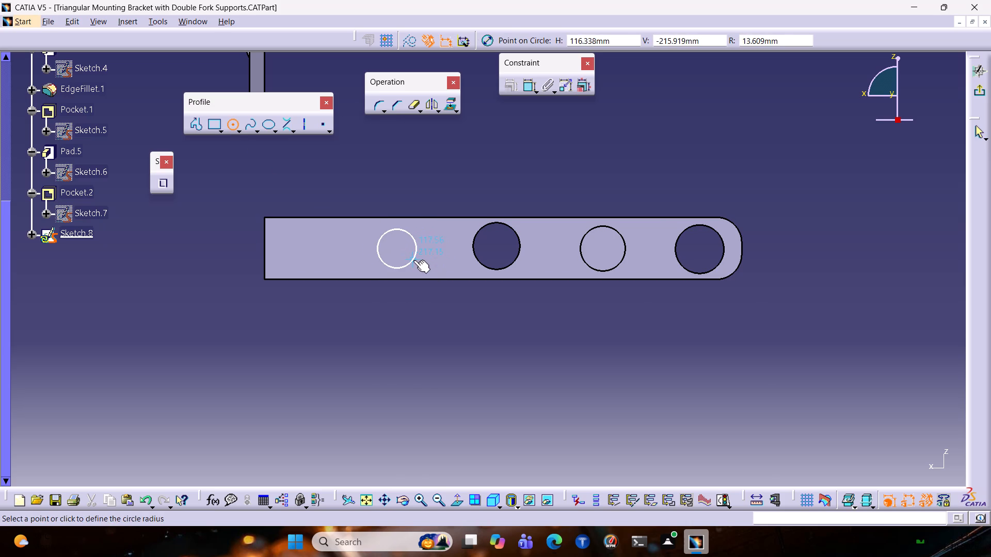
left_click(417, 265)
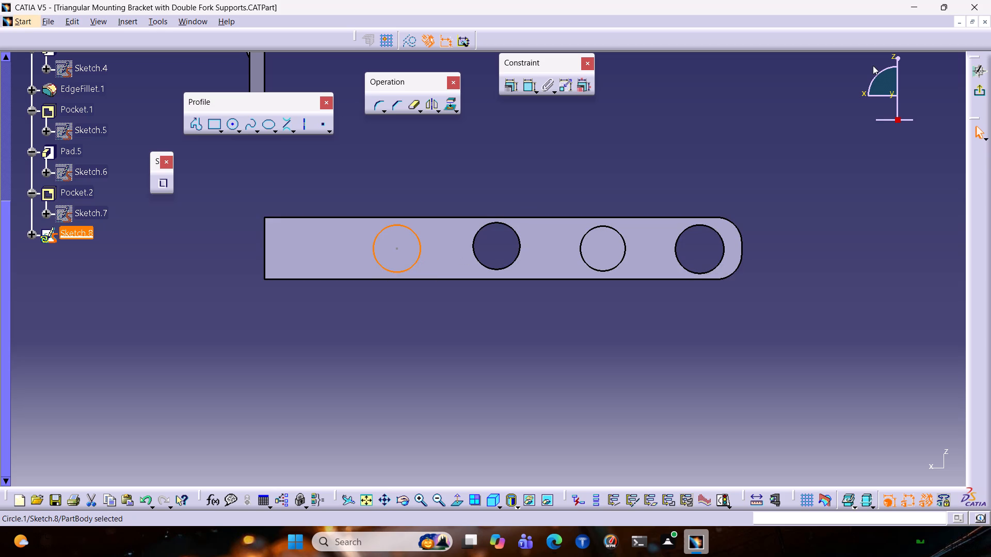
left_click(980, 96)
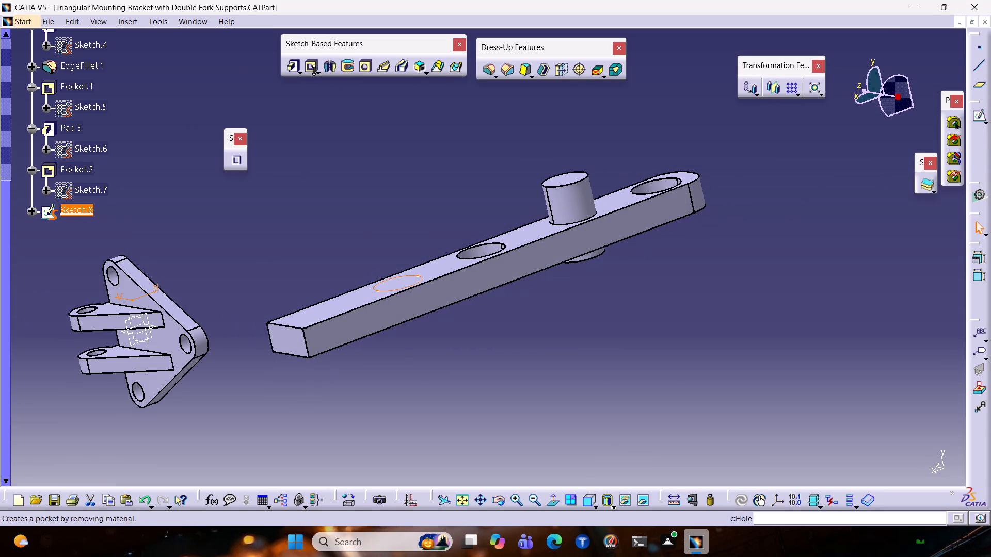
Pad the Sketch.8 circle with a length of 30 mm and mirrored extent, forming a second pin through the bar.
left_click(296, 63)
double_click(292, 63)
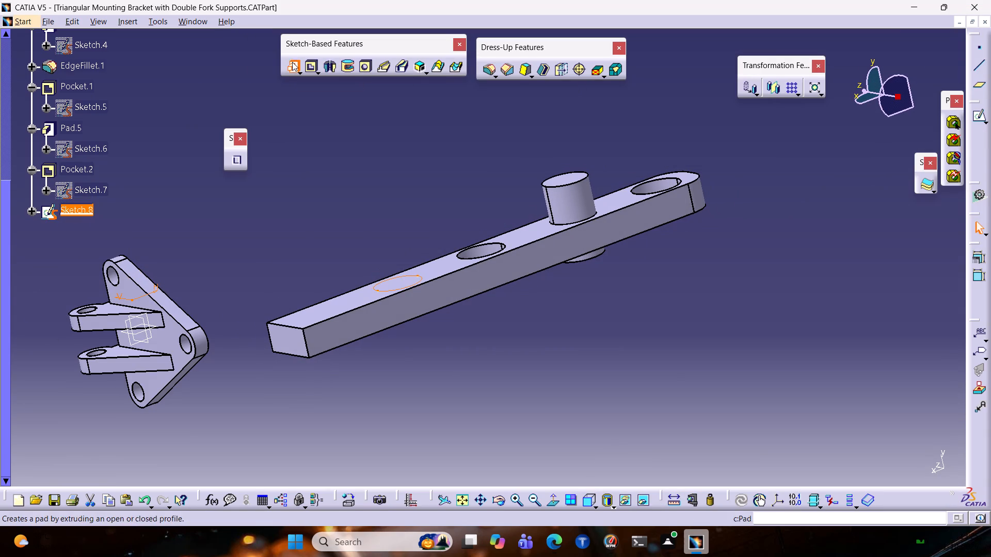
left_click(930, 461)
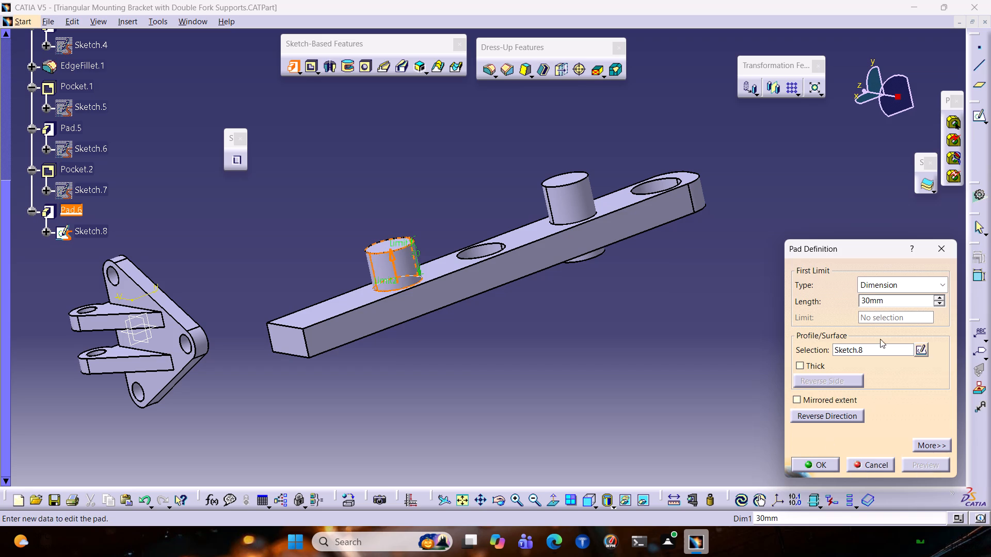
left_click(837, 399)
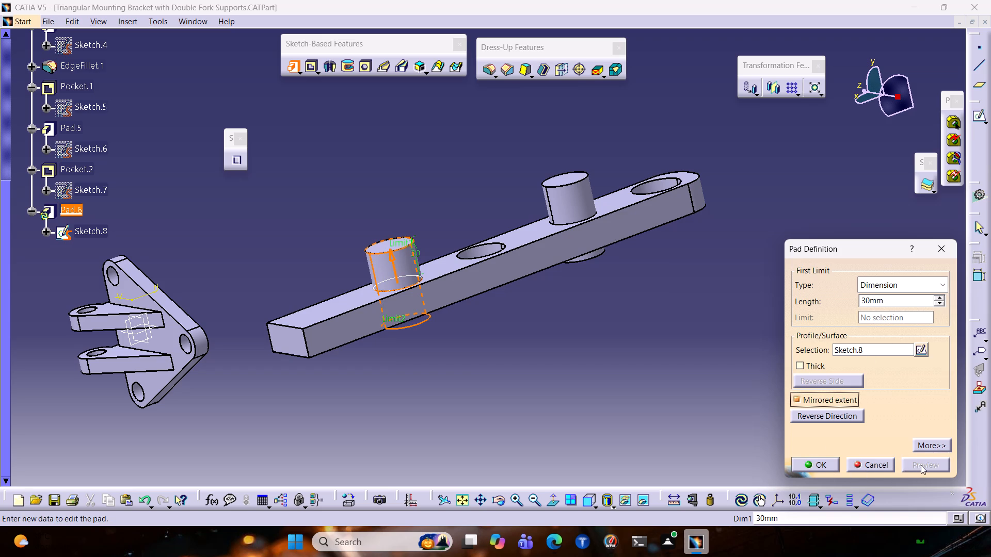
left_click(922, 465)
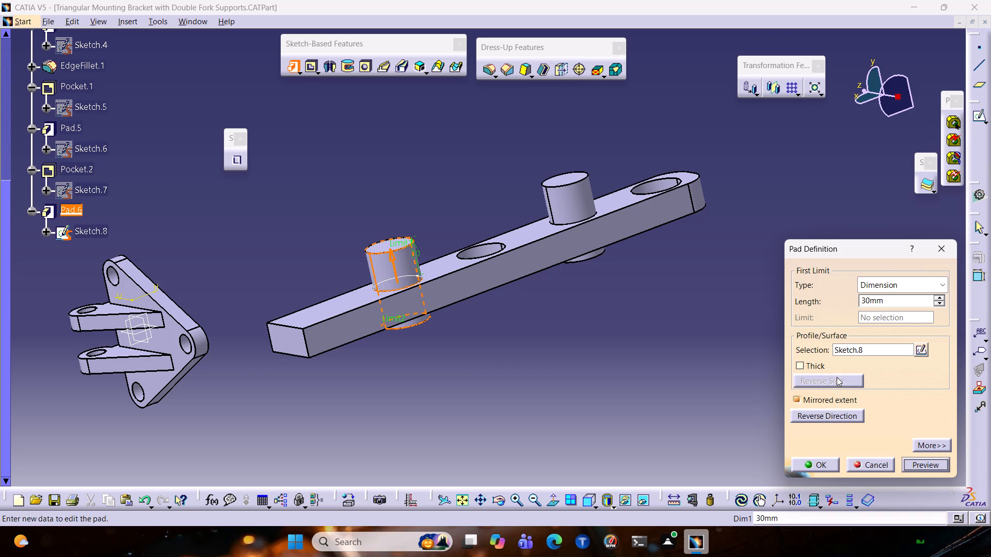
left_click(813, 468)
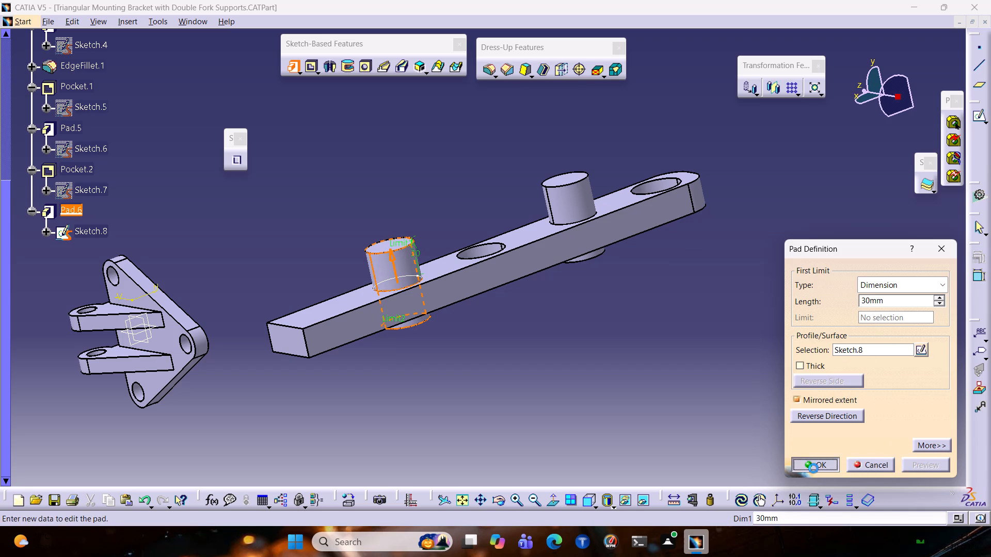
left_click(537, 363)
On the bar's broad flat face, sketch a circle of about 19 mm radius near the square end and exit the sketch.
left_click(345, 302)
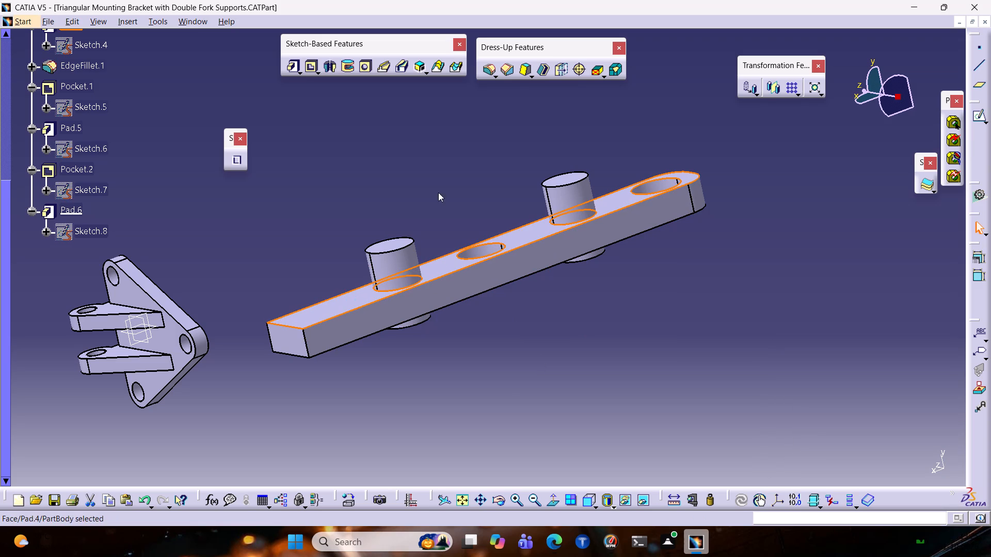
left_click(979, 117)
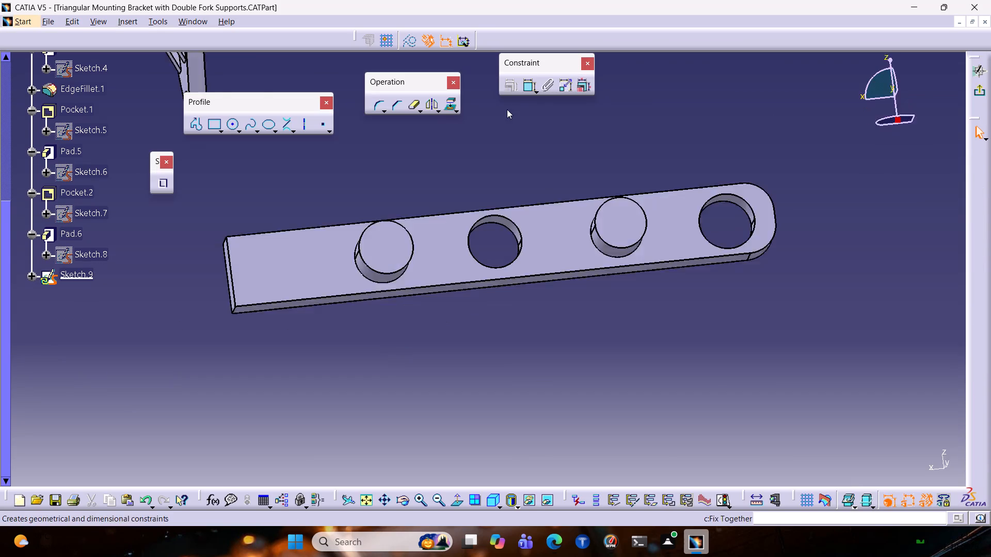
left_click(231, 124)
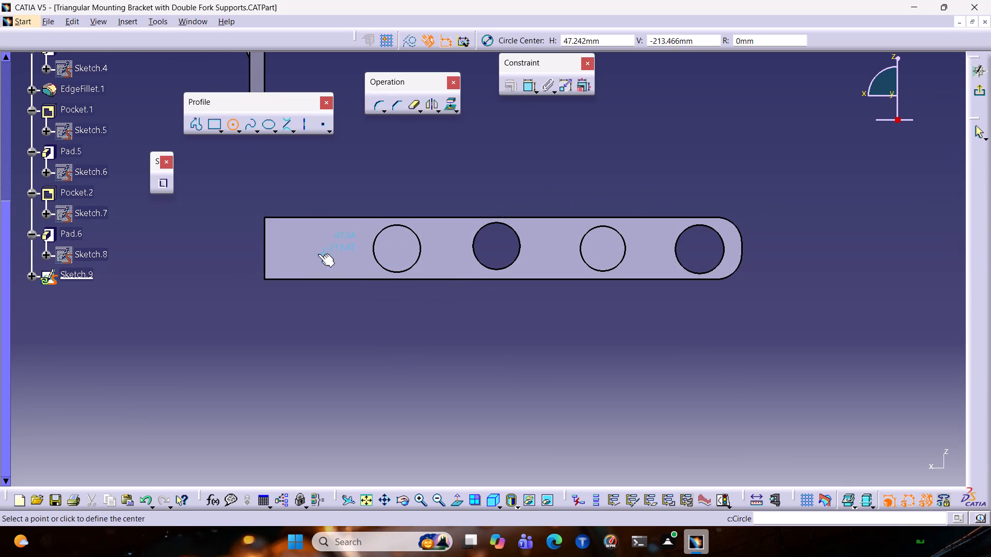
left_click(308, 245)
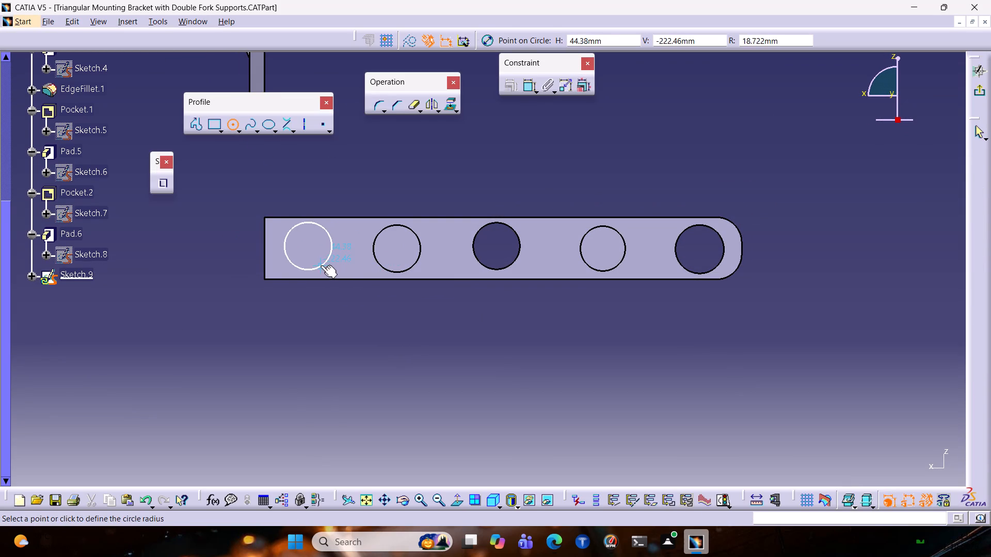
left_click(321, 265)
left_click(983, 100)
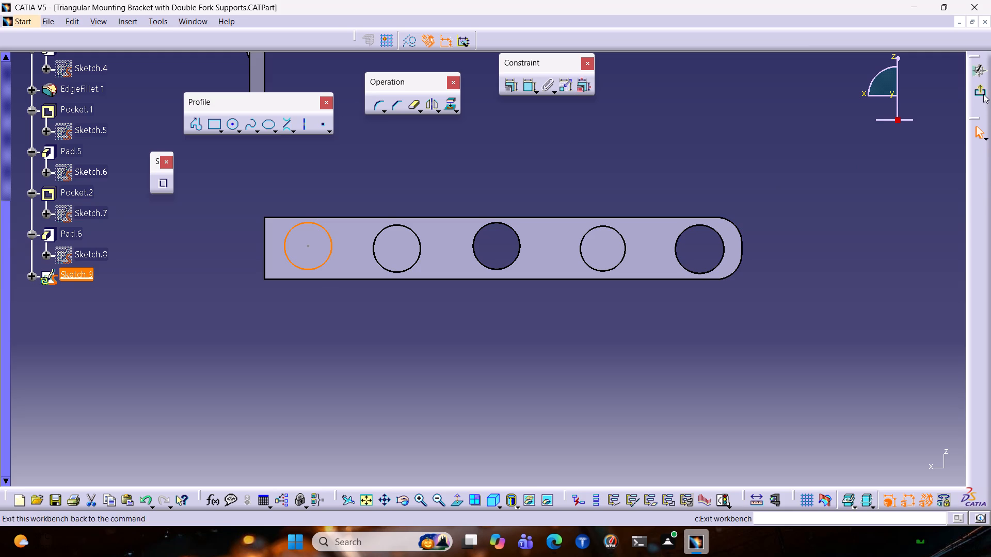
left_click(983, 93)
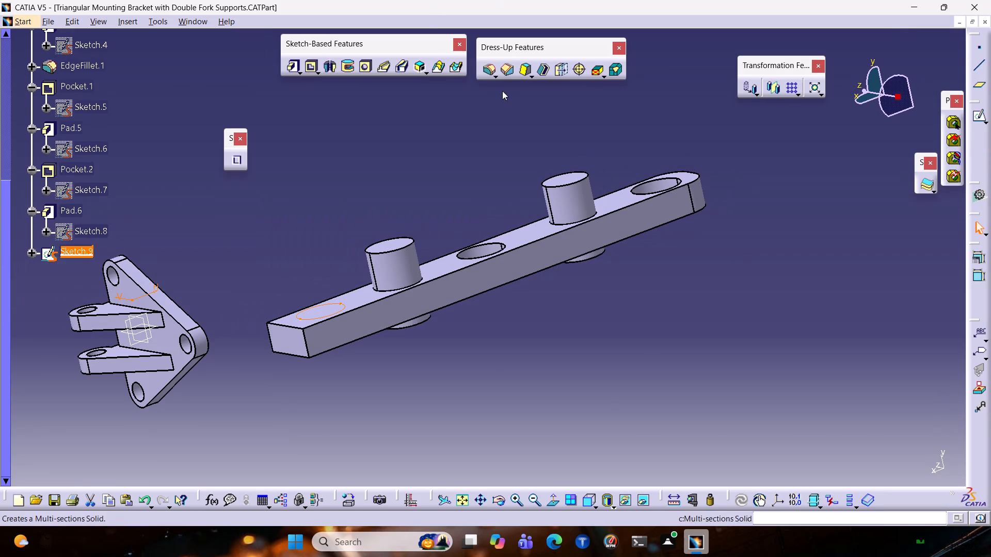
Pocket the Sketch.9 circle Up to last with 0 mm offset to cut a through hole near the bar's square end.
left_click(365, 62)
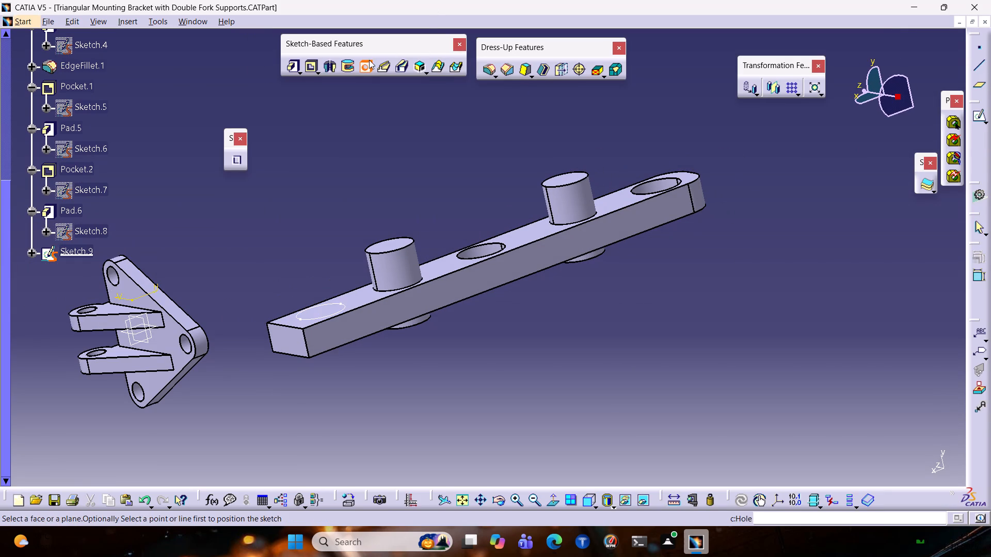
left_click(369, 60)
left_click(311, 65)
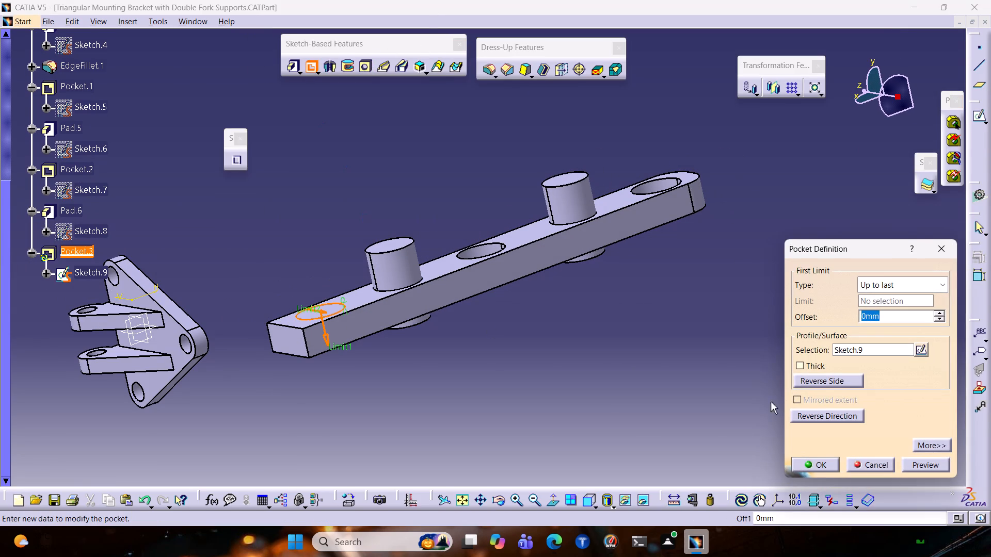
left_click(930, 462)
left_click(836, 463)
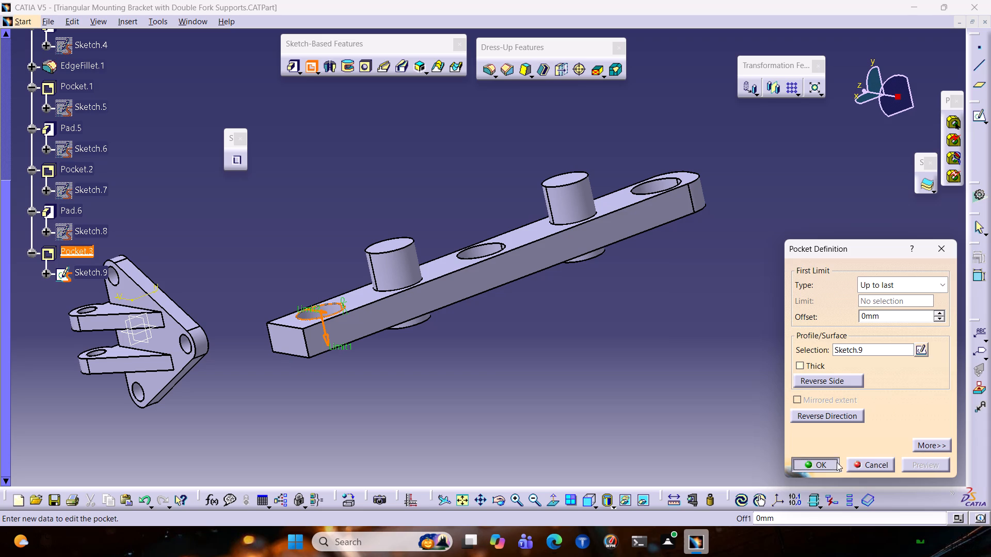
middle_click_drag(678, 260, 666, 305)
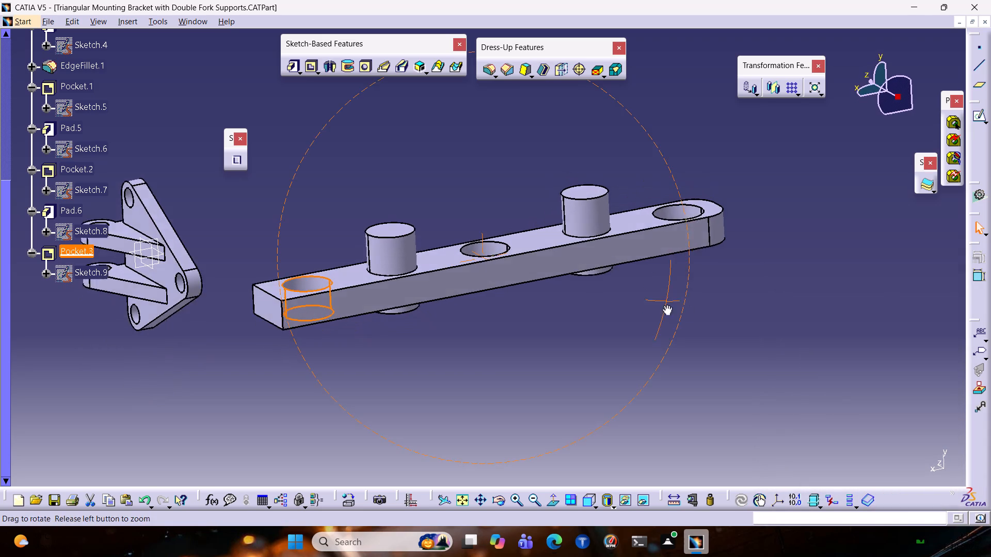
Examine the bar's through holes and cylindrical pins from several sides.
middle_click_drag(666, 305, 667, 319)
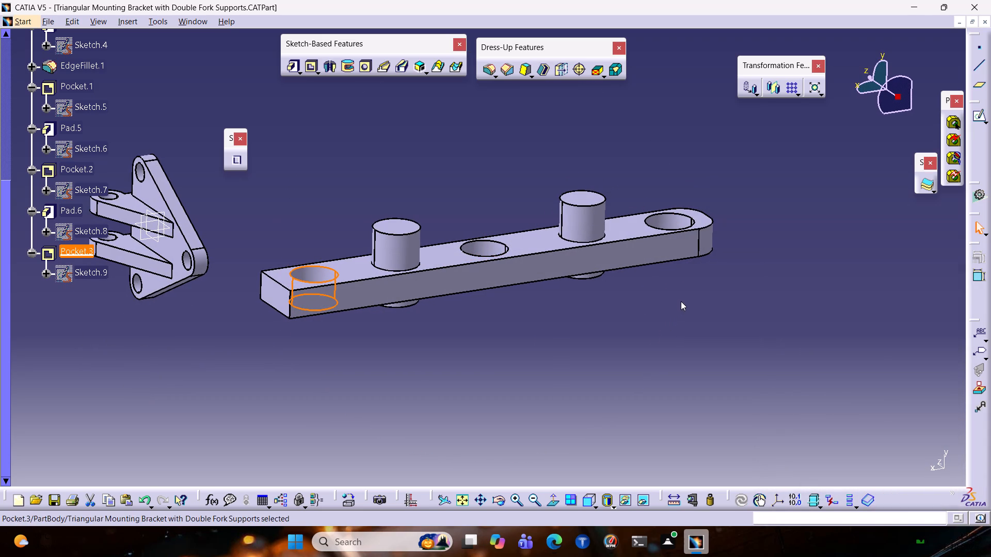
middle_click_drag(712, 200, 706, 278)
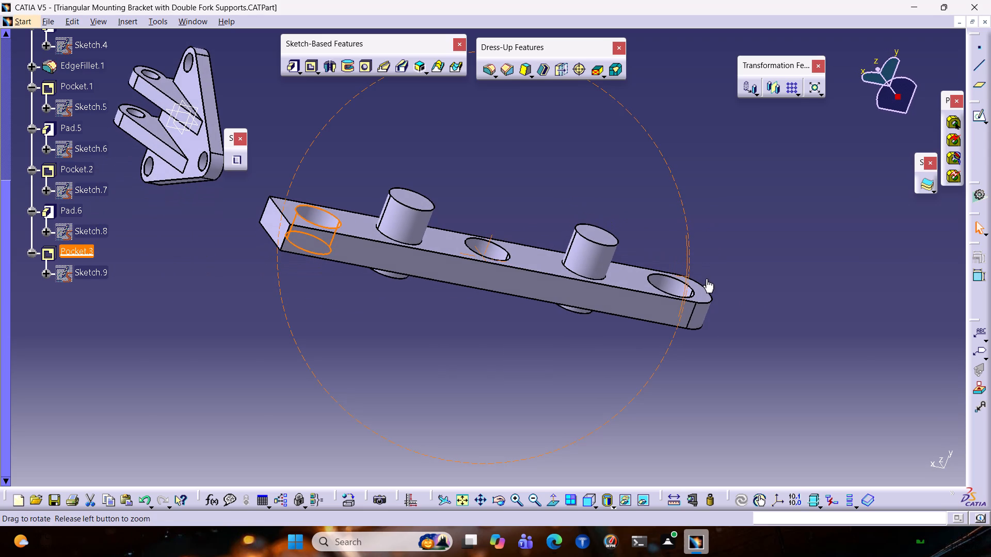
middle_click_drag(706, 278, 404, 310)
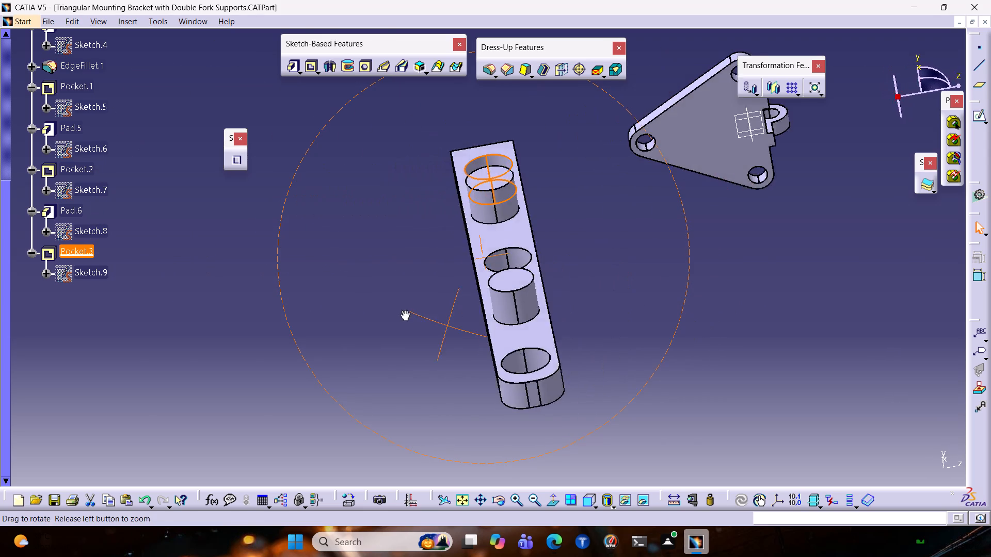
middle_click_drag(404, 310, 452, 332)
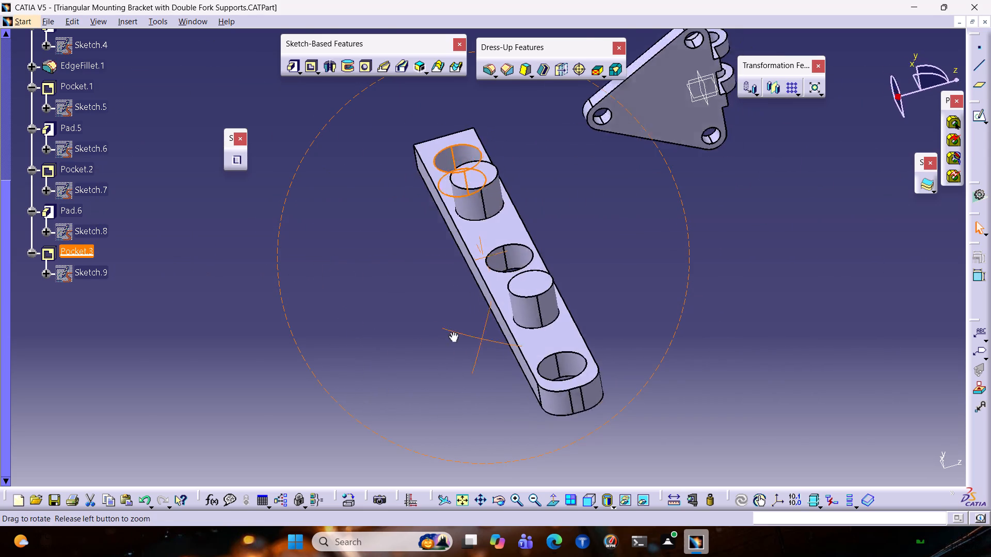
middle_click_drag(452, 332, 353, 344)
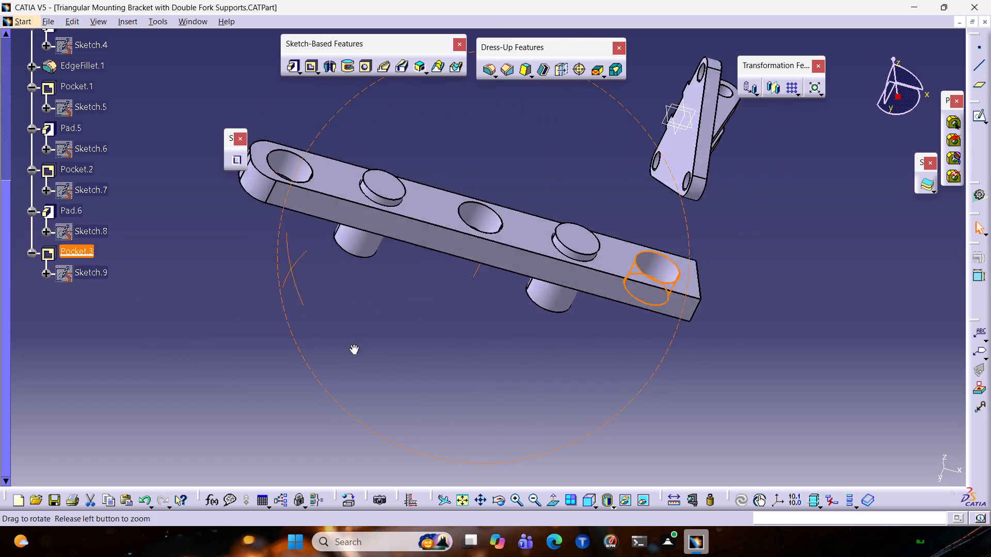
middle_click_drag(353, 344, 780, 392)
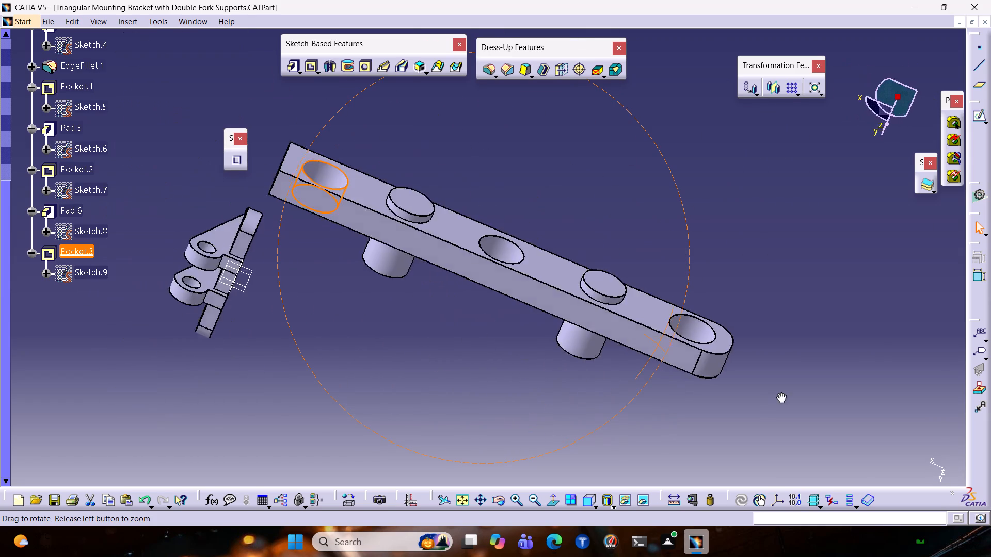
middle_click_drag(780, 392, 824, 251)
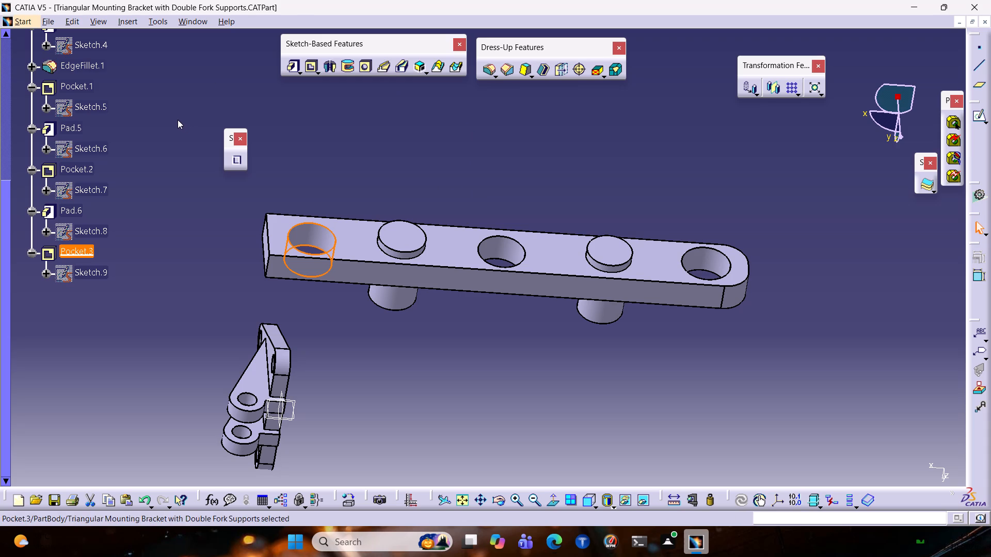
Undo the bar's through holes and pins, going back to the plain bar with its rounded end.
key("ctrl+z")
key("ctrl+z")
key("ctrl+z")
key("ctrl+z")
key("ctrl+z")
key("ctrl+z")
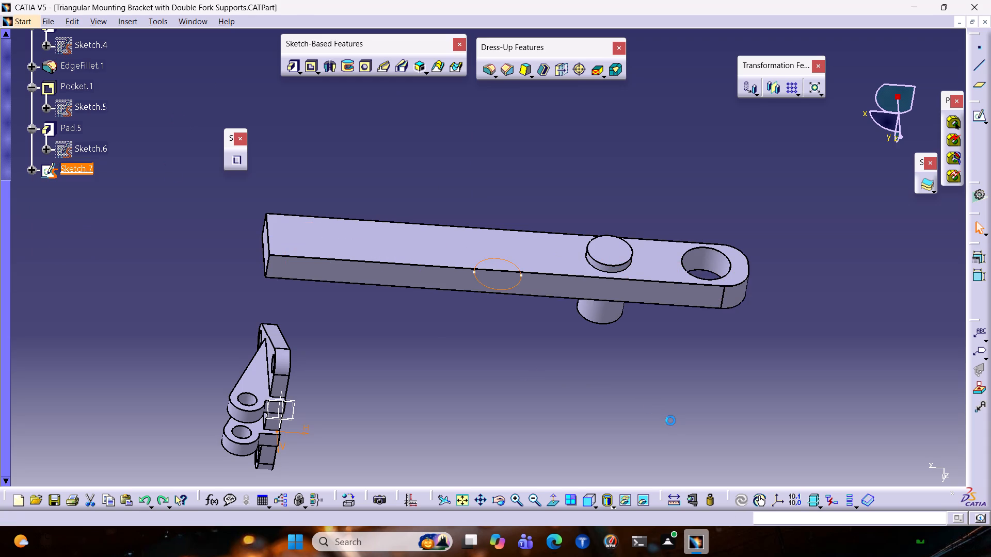
key("ctrl+z")
key("ctrl+z")
key("ctrl+z")
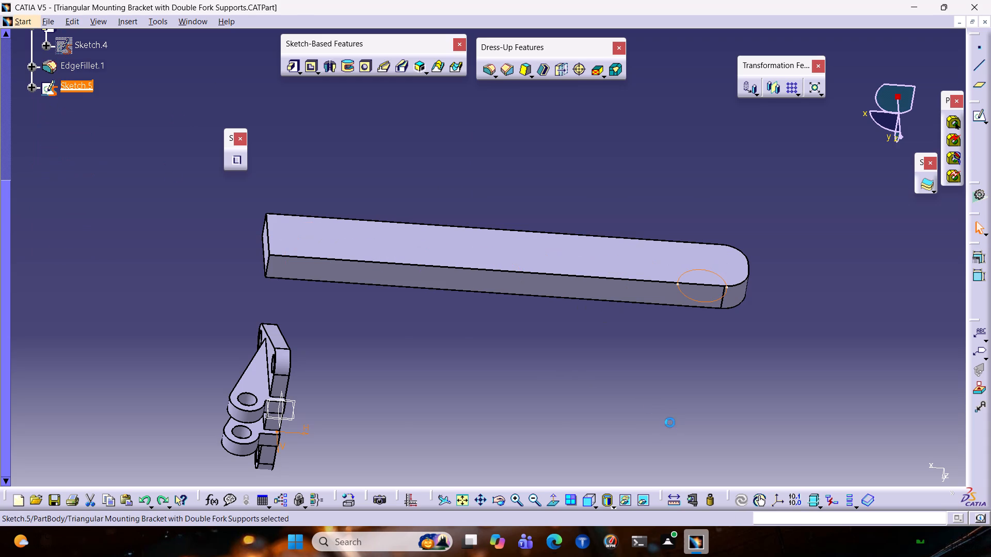
key("ctrl+z")
key("ctrl+z")
key("ctrl+z")
key("ctrl+z")
key("ctrl+z")
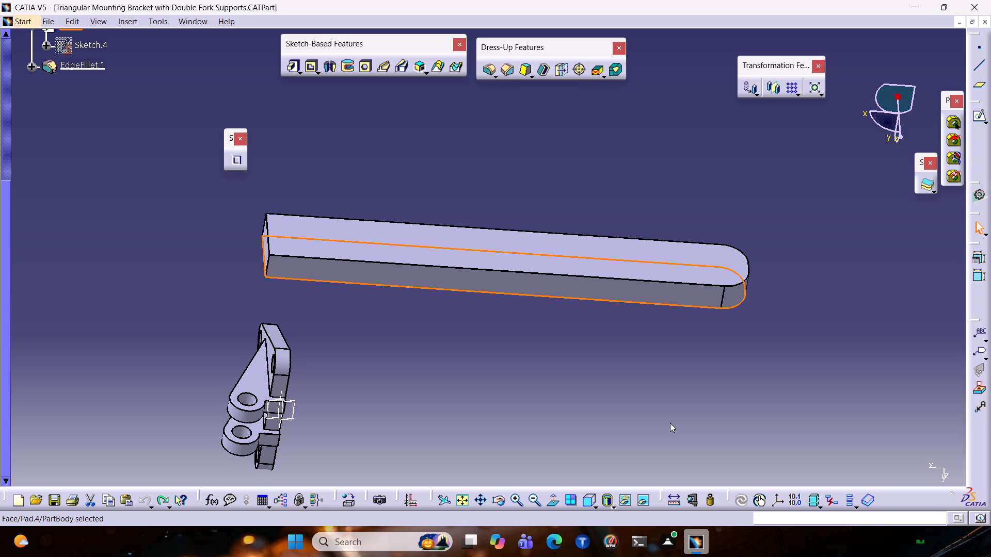
key("ctrl+z")
key("ctrl+z")
Delete EdgeFillet.1, the rounding on the bar's end.
right_click(94, 65)
left_click(170, 265)
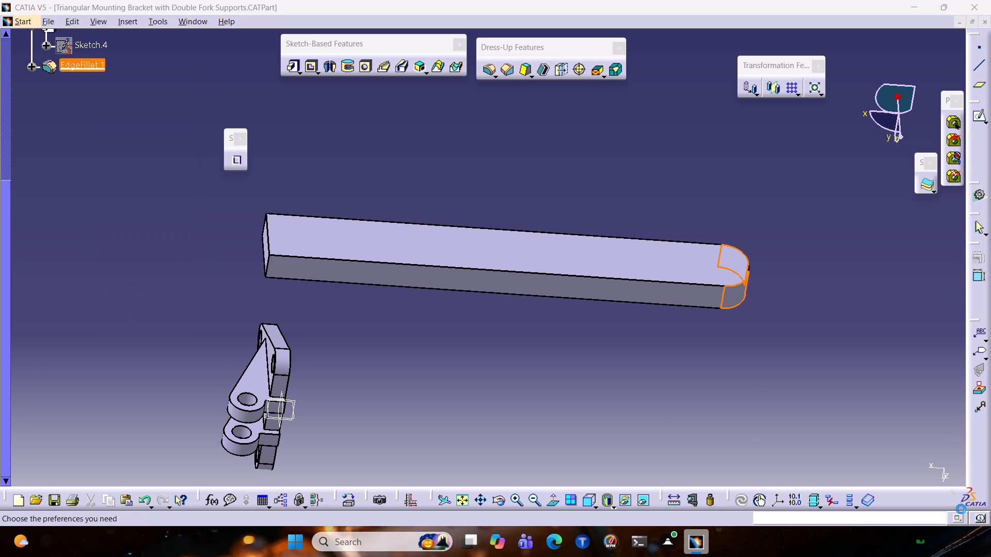
left_click(884, 465)
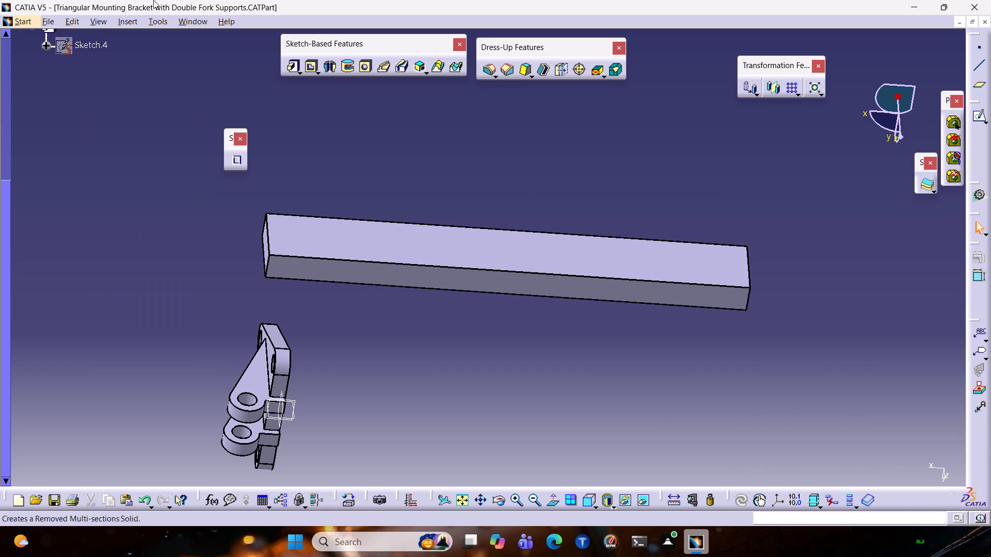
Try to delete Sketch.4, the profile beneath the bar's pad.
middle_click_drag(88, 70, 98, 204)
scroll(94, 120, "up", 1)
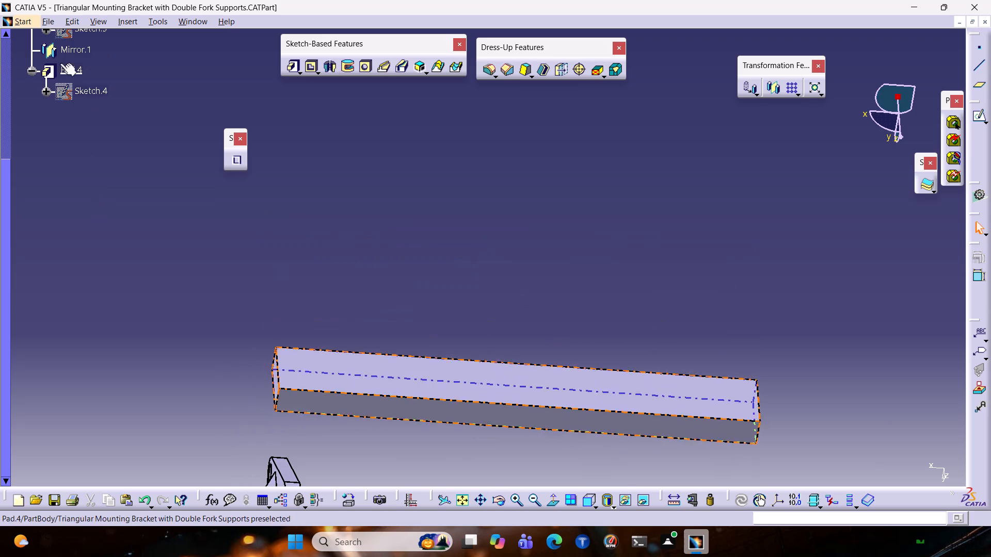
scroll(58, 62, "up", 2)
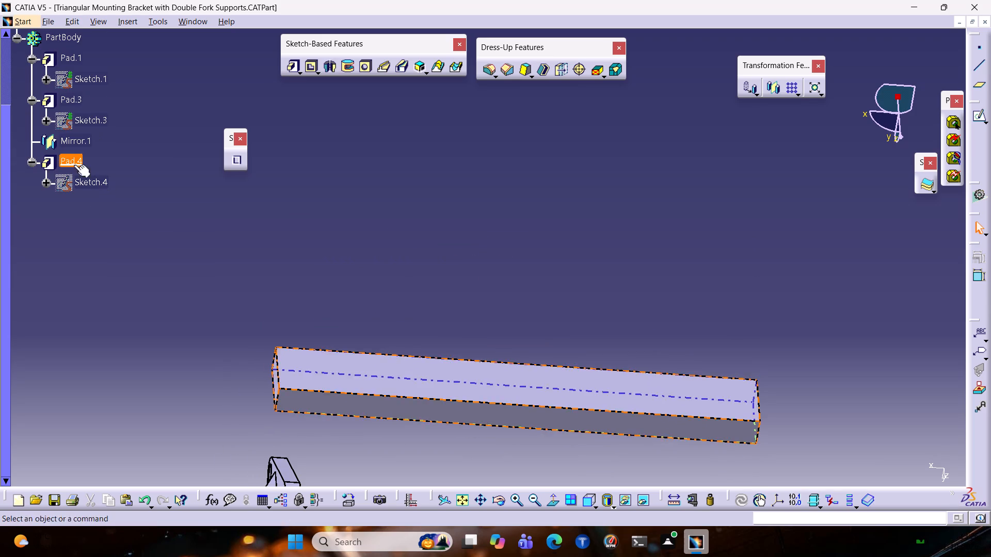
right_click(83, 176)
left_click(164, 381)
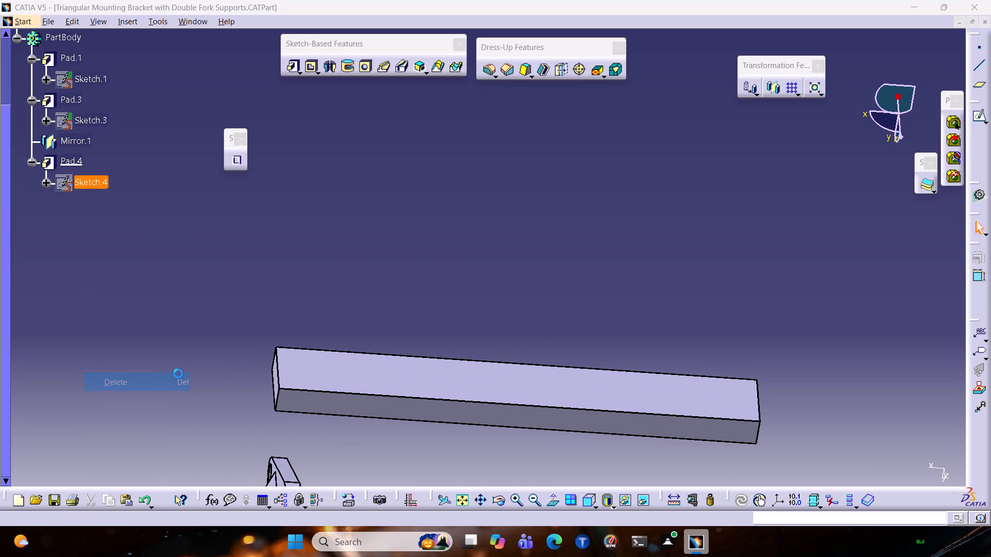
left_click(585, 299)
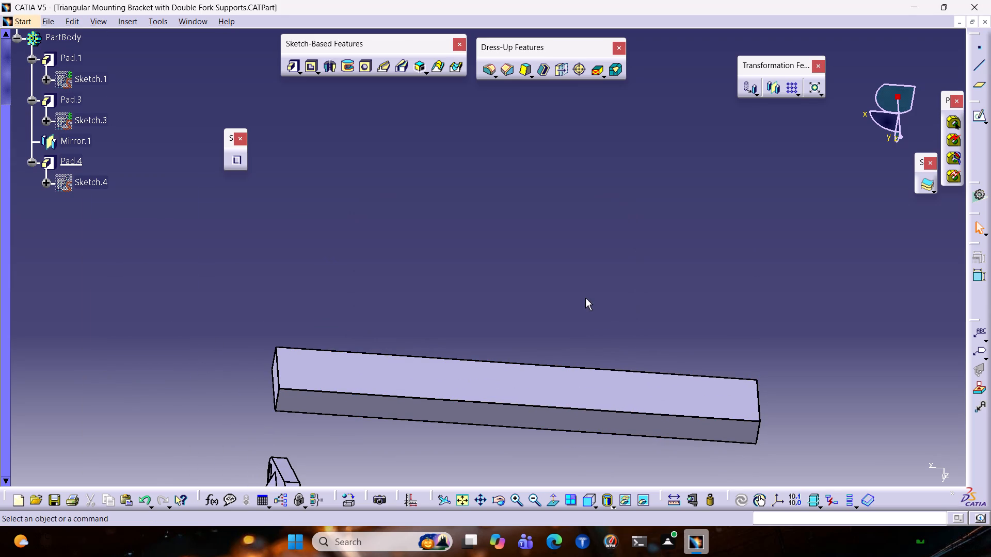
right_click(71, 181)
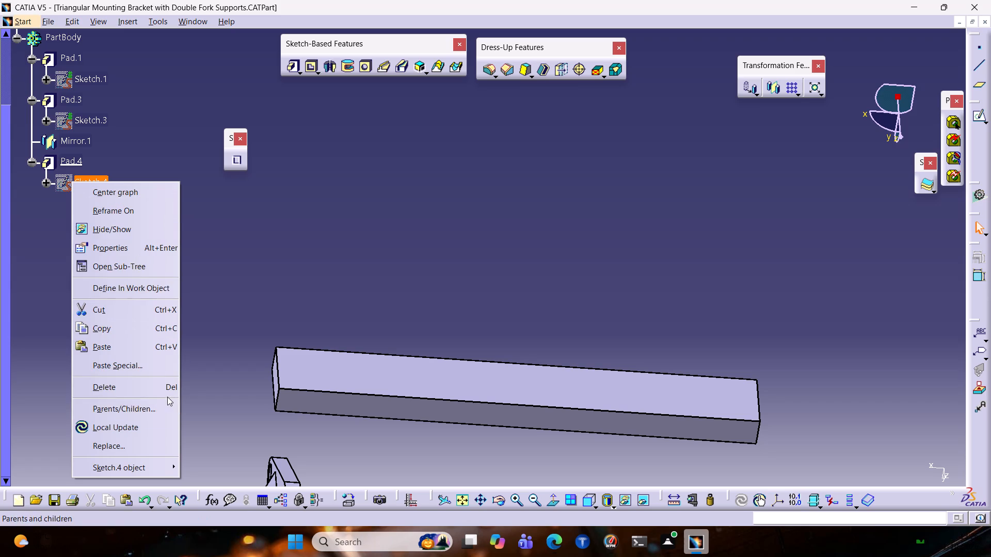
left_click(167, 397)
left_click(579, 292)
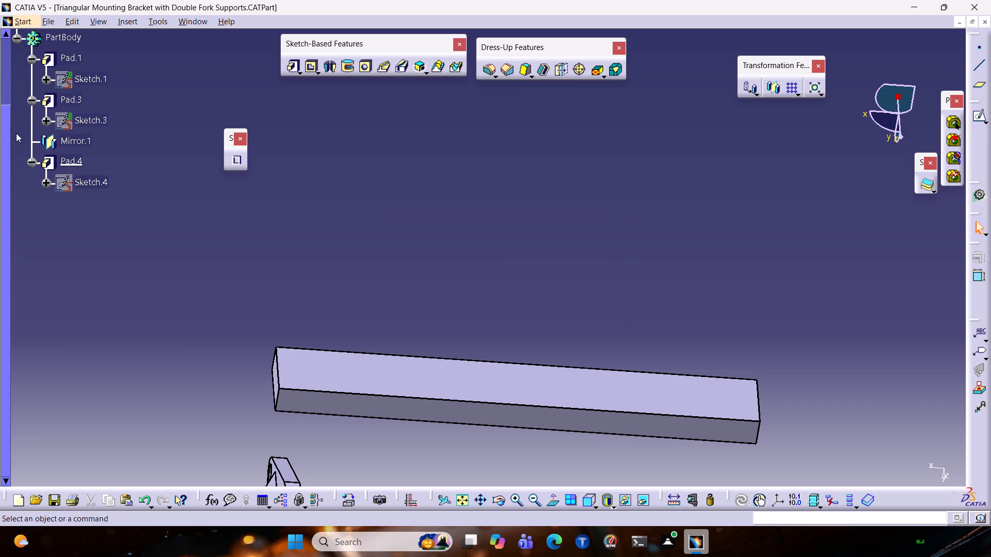
Delete Pad.4, the long bar, together with its sketch.
right_click(65, 160)
left_click(128, 367)
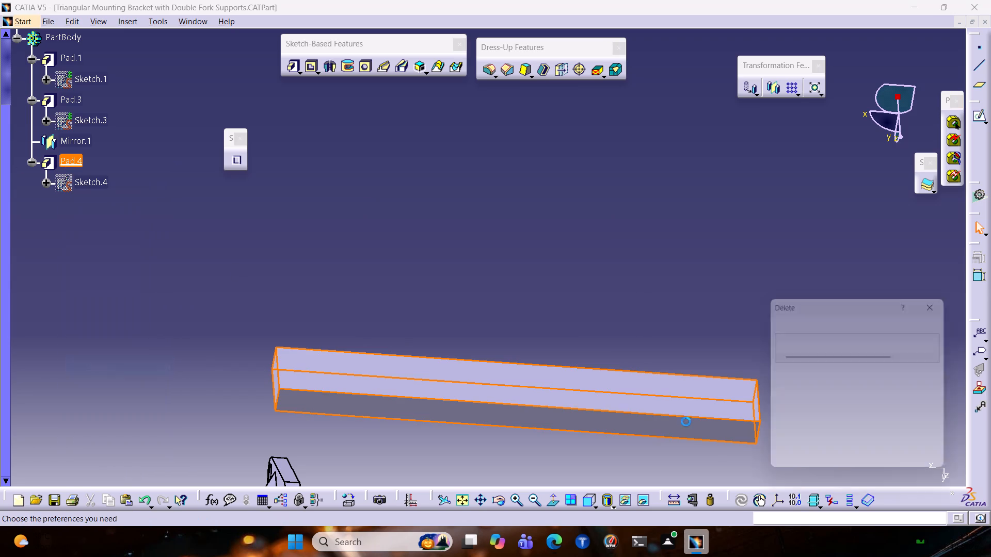
left_click(890, 464)
Open Sketch.1 of Pad.1, the bracket's triangular plate profile, for editing.
middle_click_drag(479, 268, 459, 336, "ctrl")
scroll(47, 111, "up", 1)
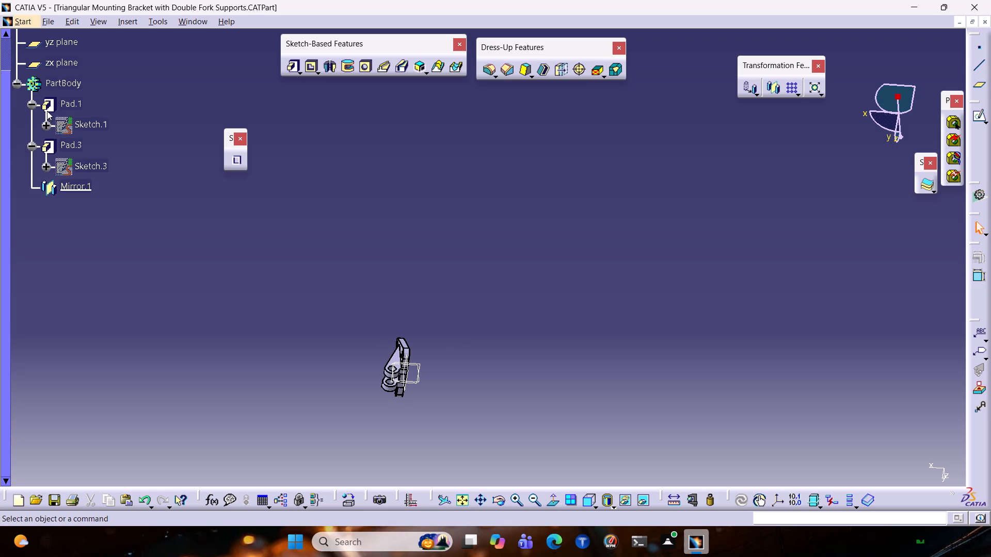
double_click(88, 127)
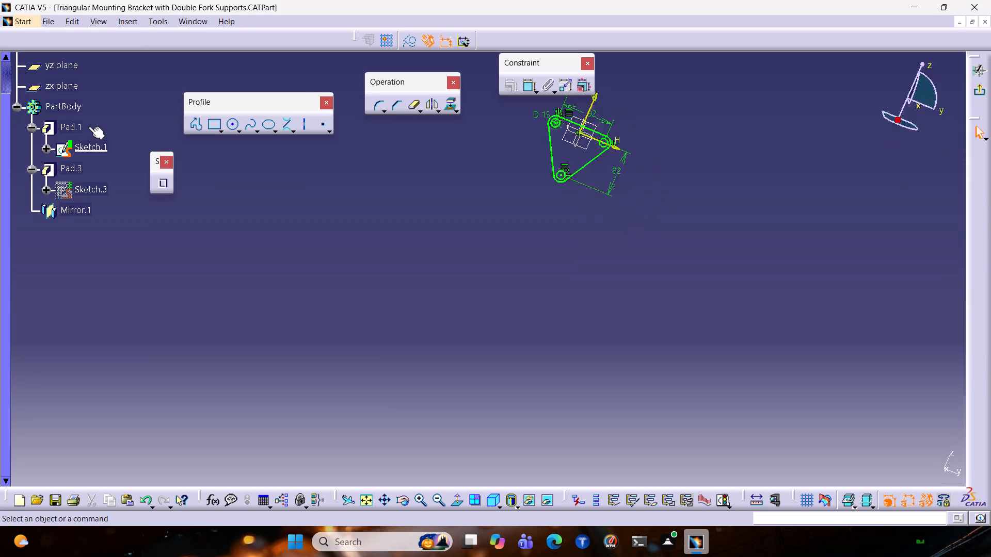
middle_click_drag(499, 161, 475, 283)
middle_click_drag(535, 299, 624, 183, "ctrl")
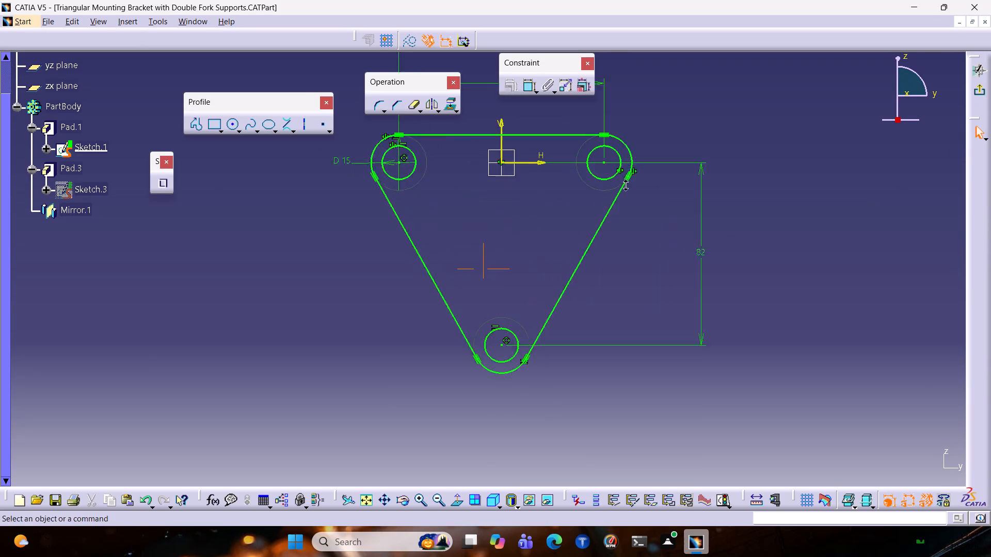
middle_click_drag(624, 183, 629, 176, "ctrl")
middle_click_drag(663, 217, 668, 324)
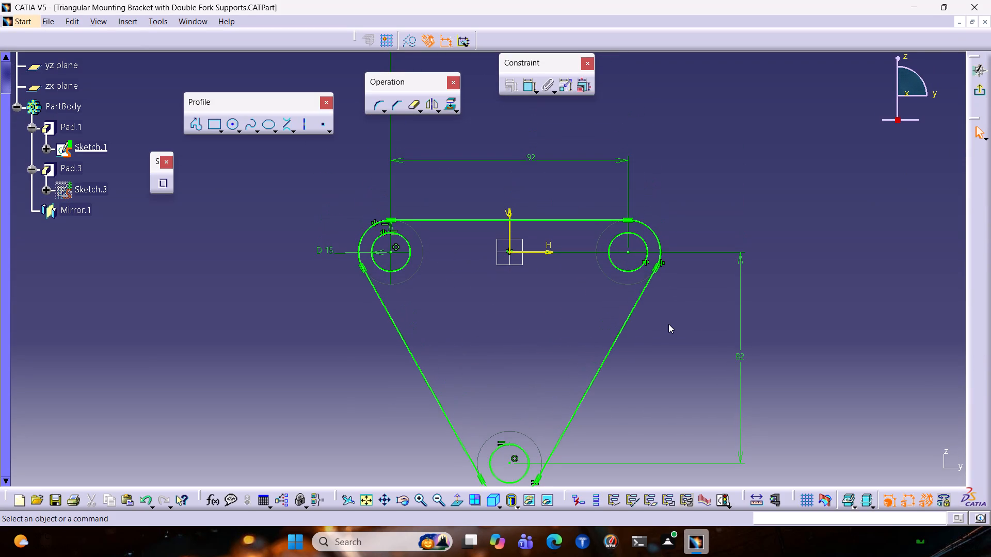
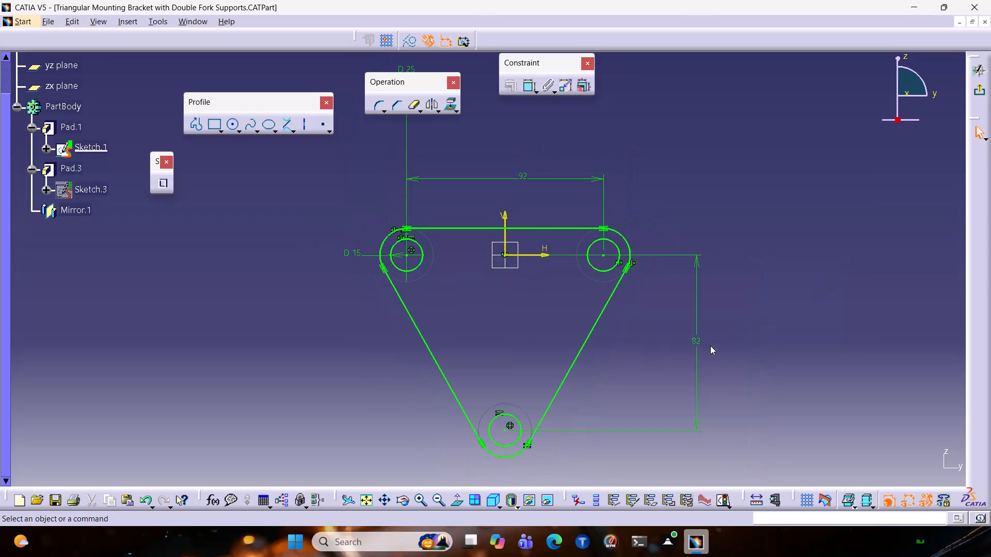
Delete the vertical dimension that locates the lower hole's centre from the horizontal axis through the upper holes.
middle_click_drag(707, 348, 712, 315)
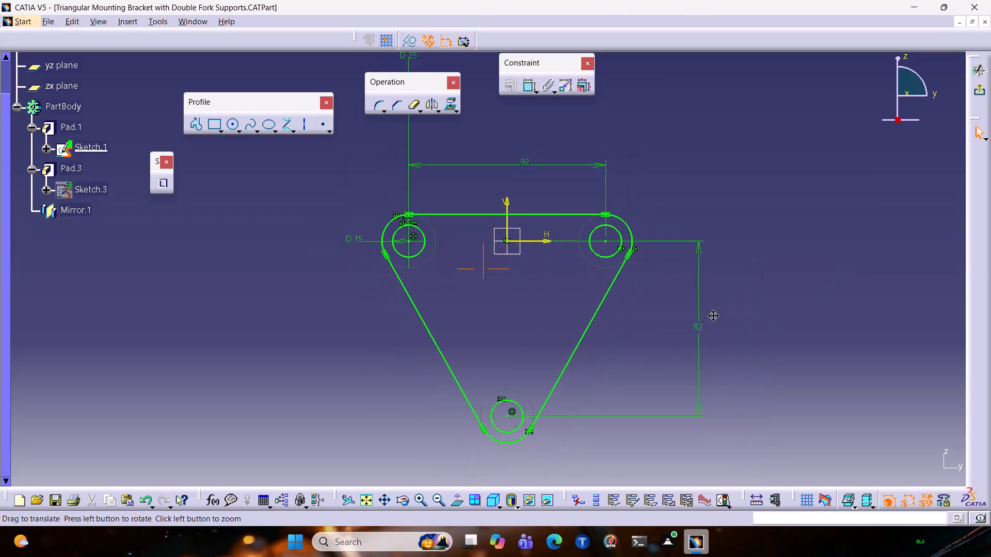
middle_click_drag(712, 315, 716, 300)
middle_click_drag(670, 334, 696, 312, "ctrl")
middle_click_drag(699, 308, 691, 385)
middle_click_drag(704, 364, 694, 299)
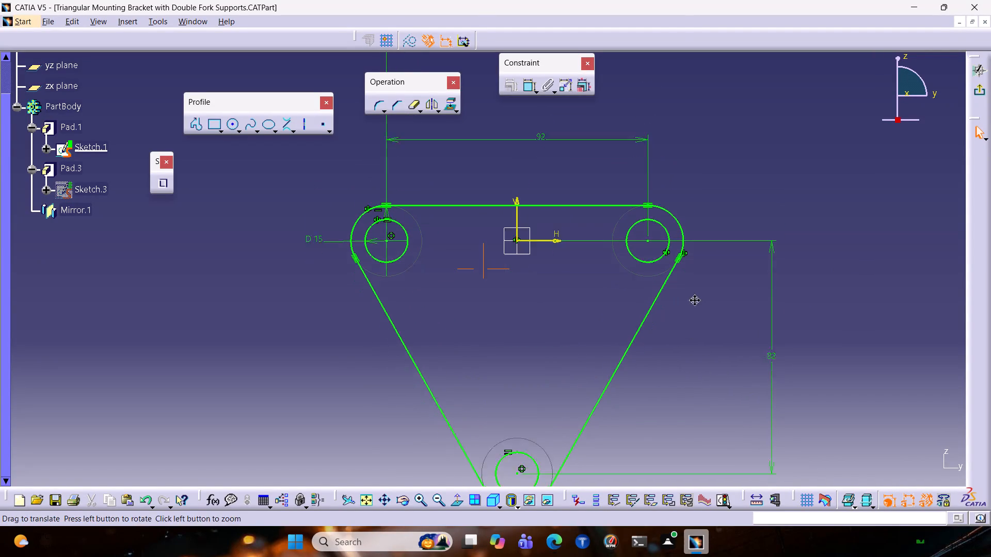
middle_click_drag(694, 299, 670, 243)
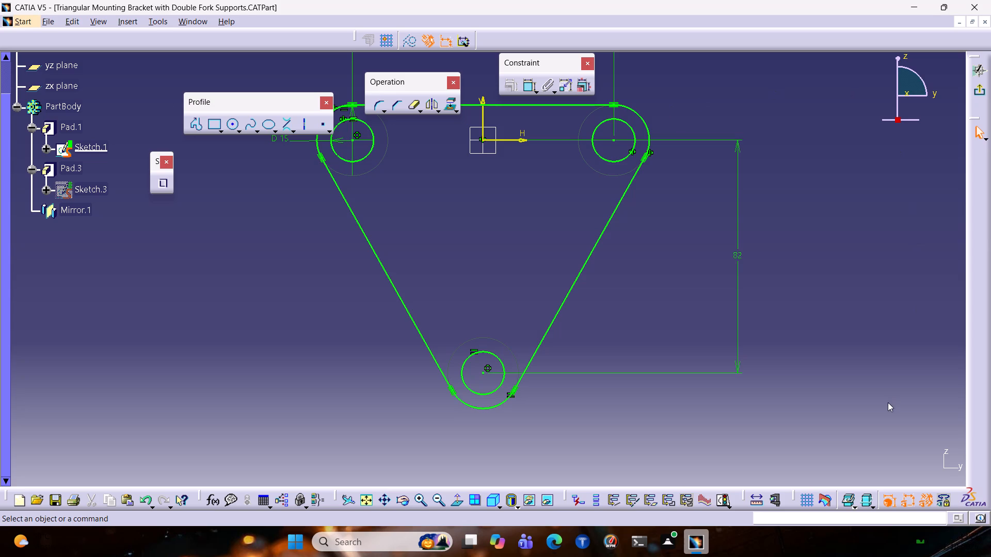
left_click(740, 255)
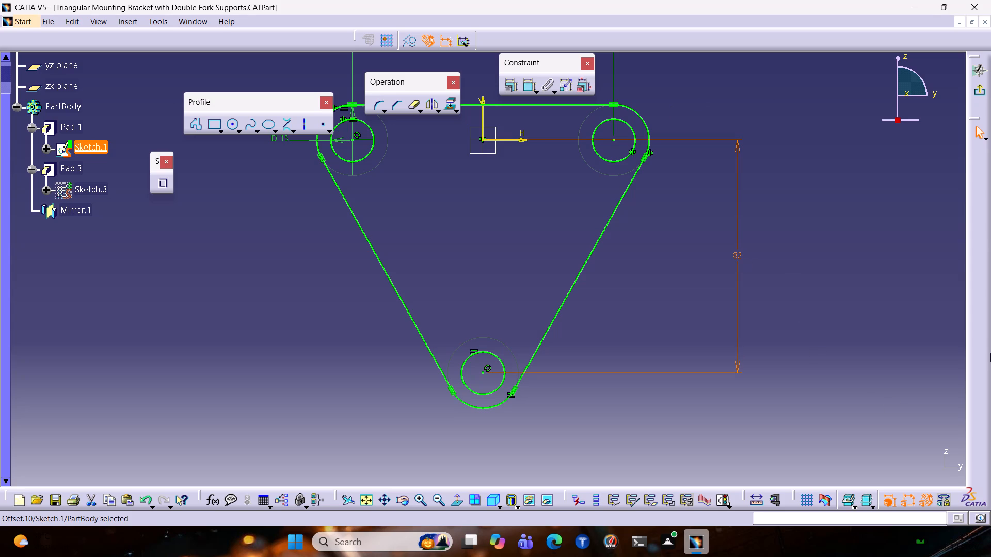
key("Delete")
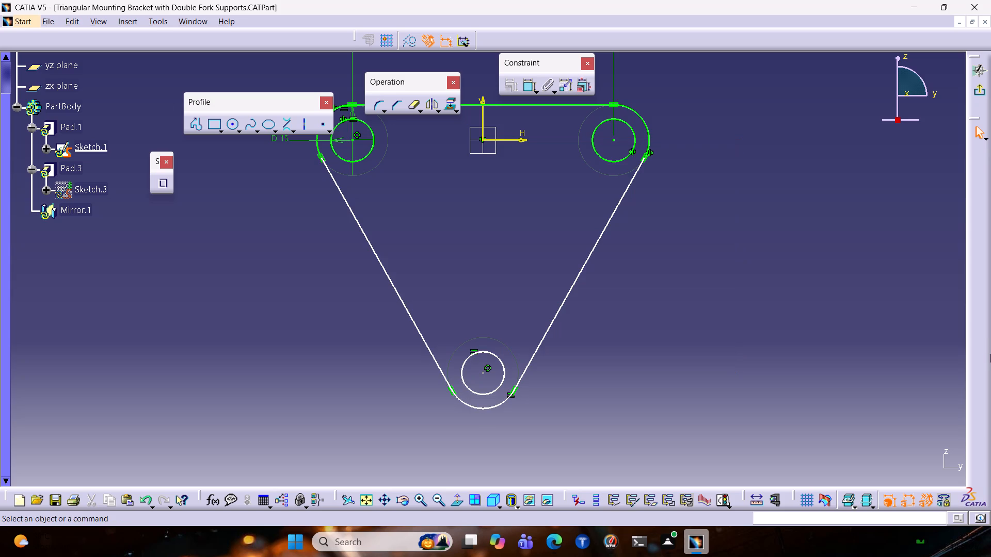
Dimension the lower hole's centre 82 mm from the plate's top straight edge and exit the sketch.
left_click(531, 83)
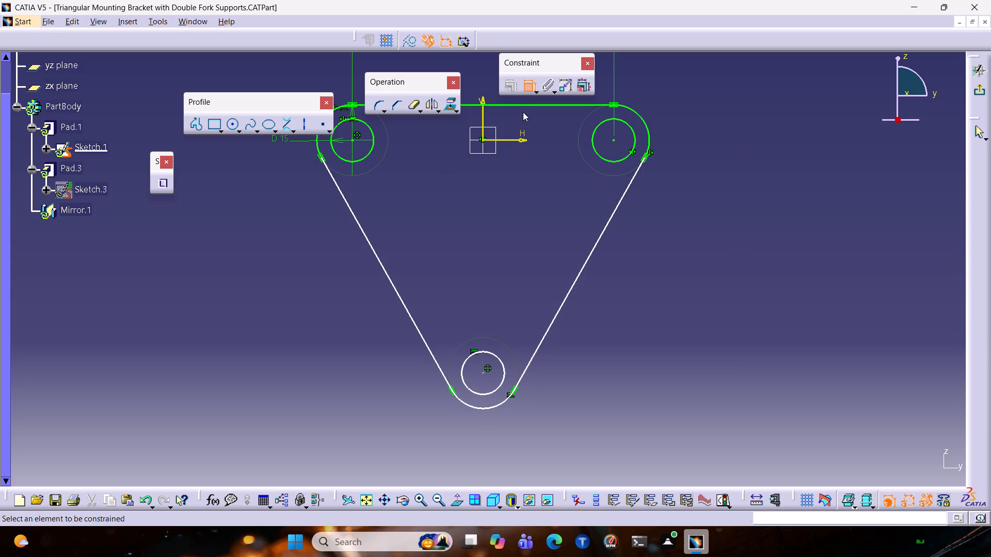
left_click(496, 106)
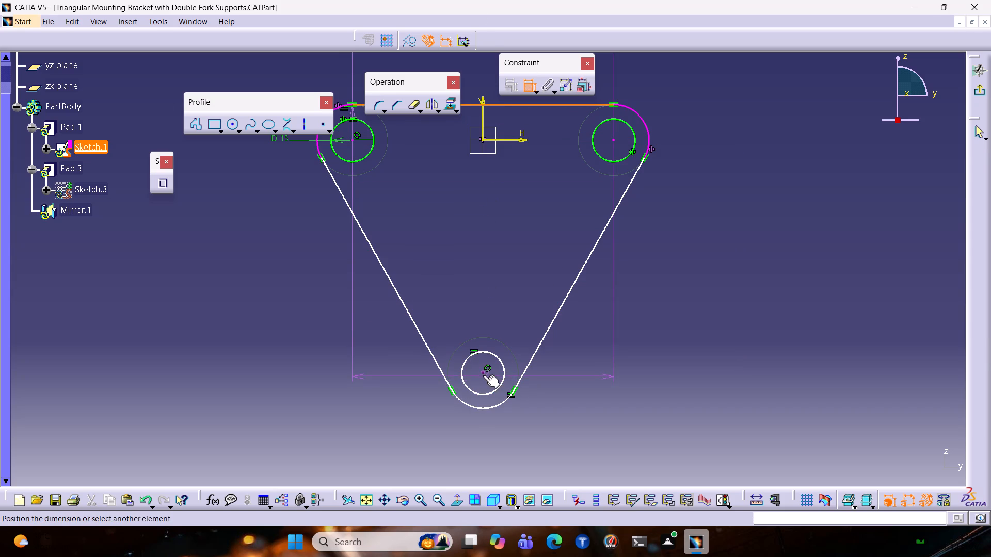
left_click(484, 372)
left_click(757, 232)
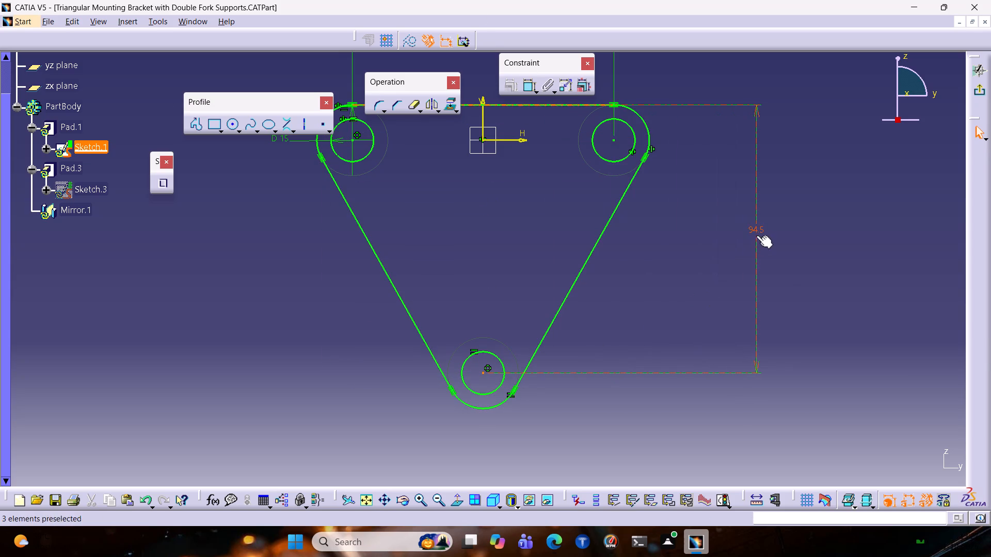
double_click(756, 231)
type("82")
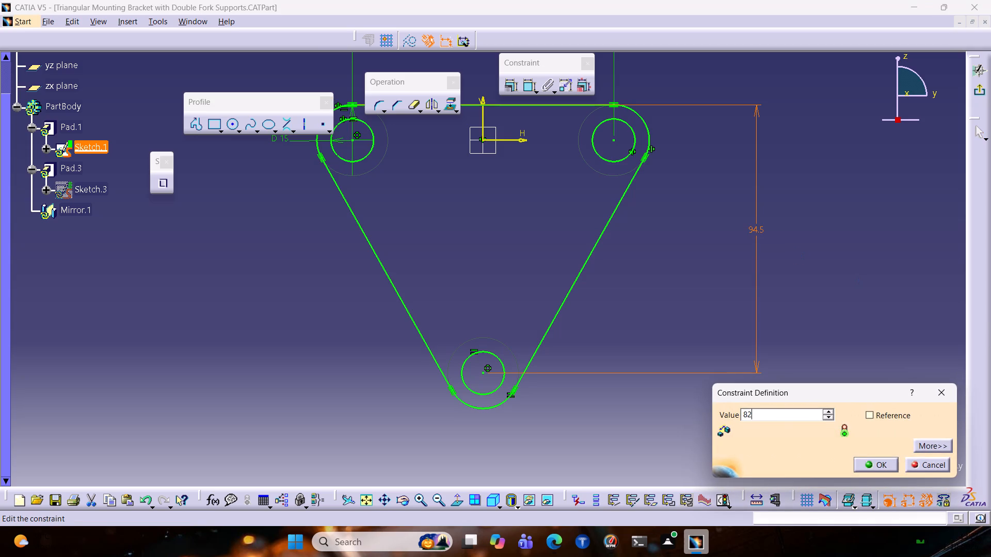
key("Return")
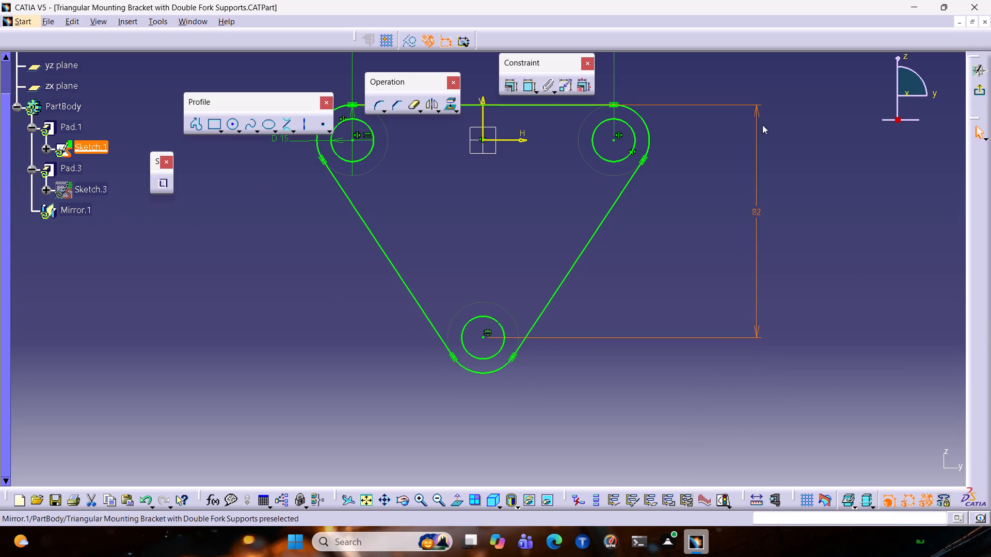
left_click(980, 88)
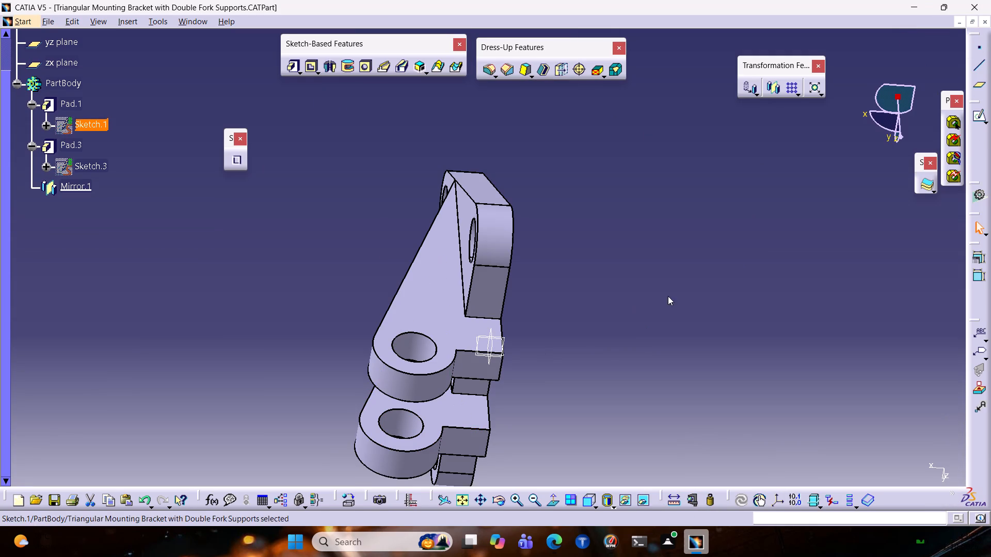
left_click(597, 354)
Examine the updated bracket from several angles, including the plate's holes and where the two fork supports meet the plate.
middle_click_drag(546, 293, 661, 229, "ctrl")
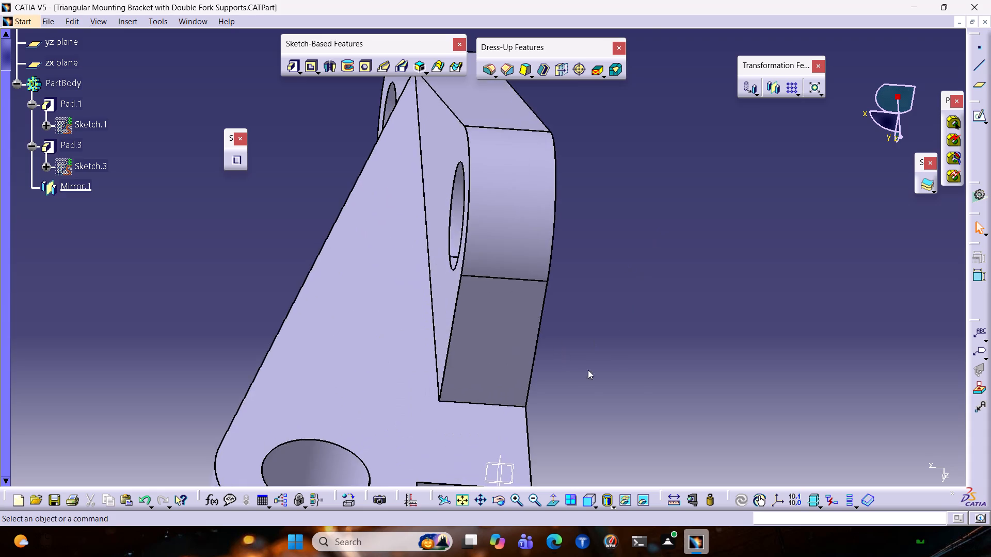
middle_click_drag(584, 390, 431, 92)
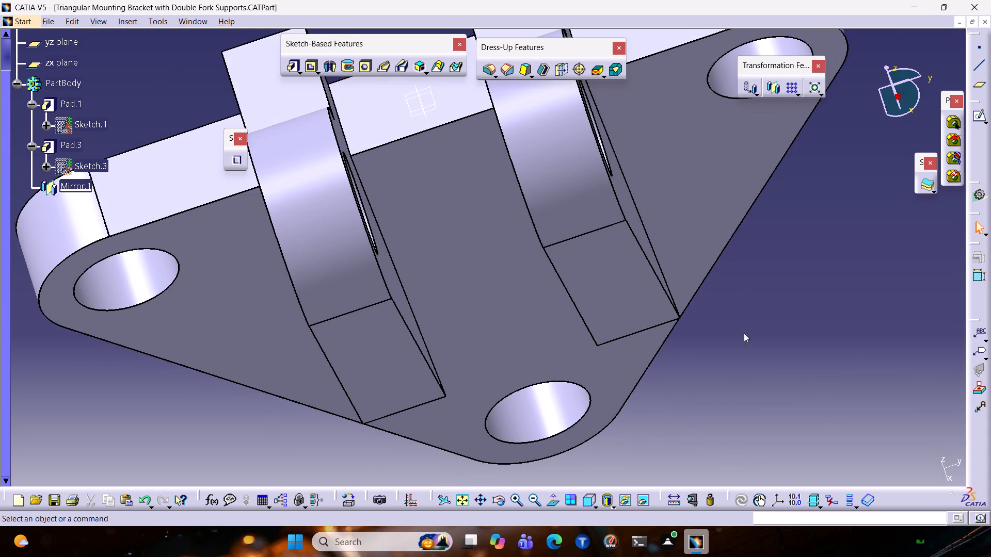
middle_click_drag(744, 333, 665, 335)
middle_click_drag(738, 287, 684, 360, "ctrl")
middle_click_drag(634, 379, 605, 420)
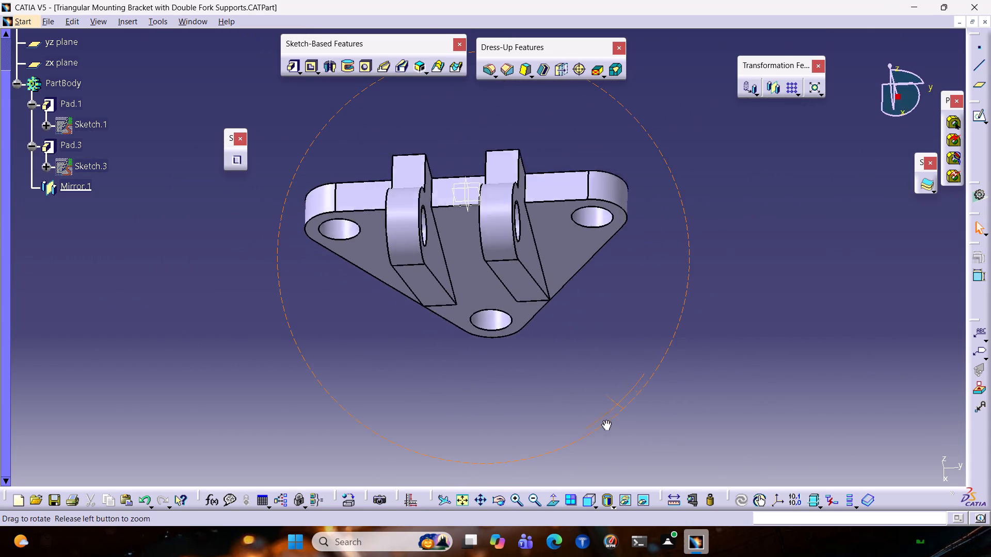
middle_click_drag(605, 420, 592, 155)
middle_click(593, 152, "ctrl")
middle_click_drag(641, 395, 562, 335, "ctrl")
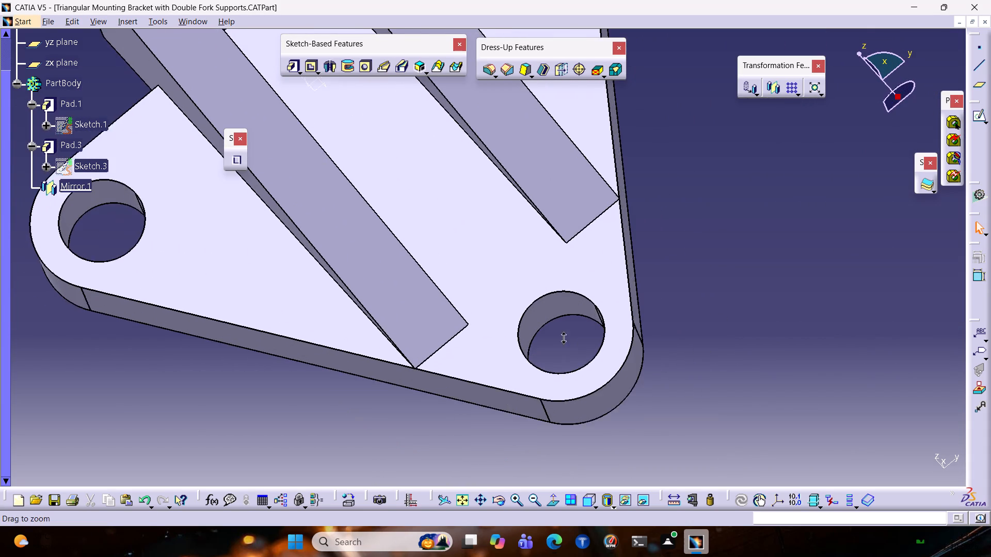
middle_click_drag(562, 335, 562, 335, "ctrl")
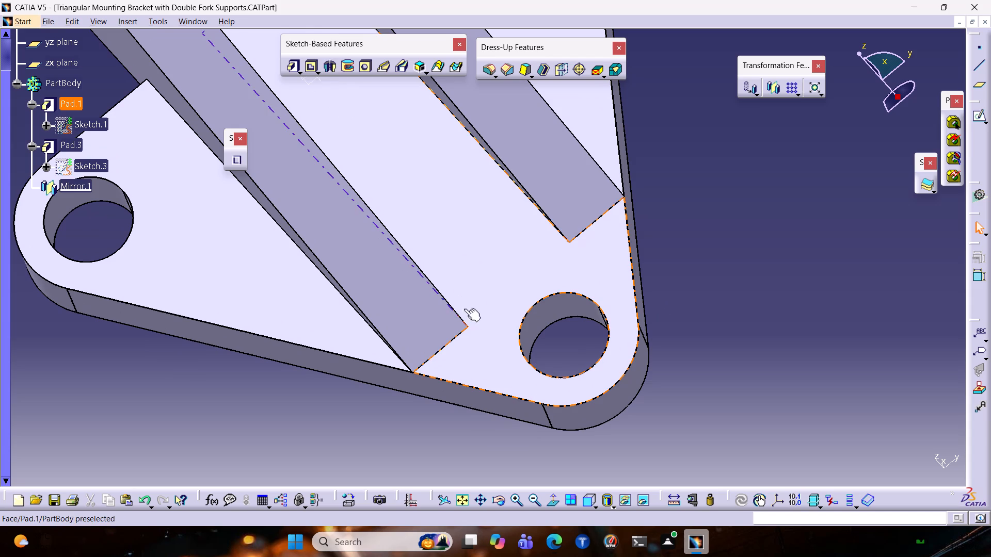
left_click(652, 212)
middle_click_drag(651, 202, 620, 309, "ctrl")
middle_click_drag(612, 364, 375, 304)
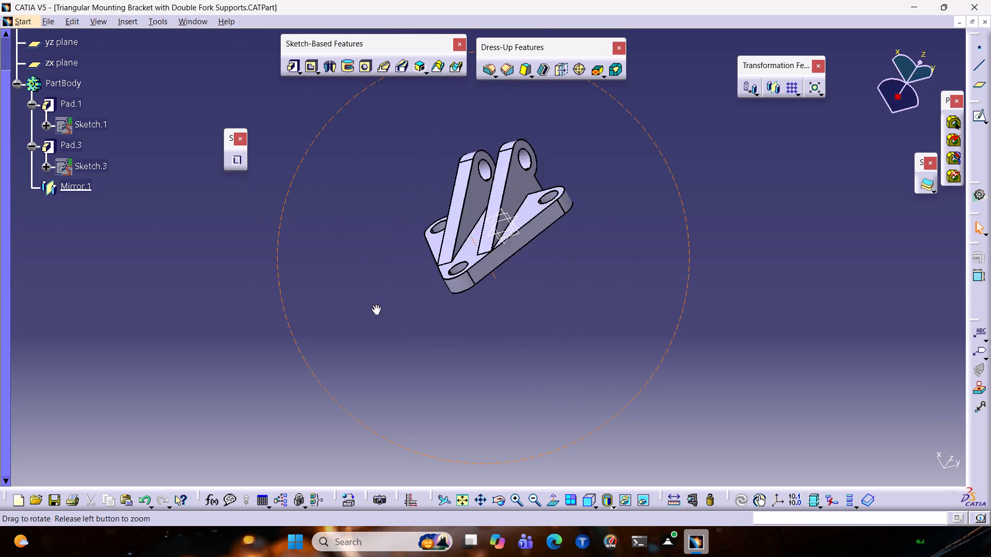
middle_click_drag(375, 304, 556, 397)
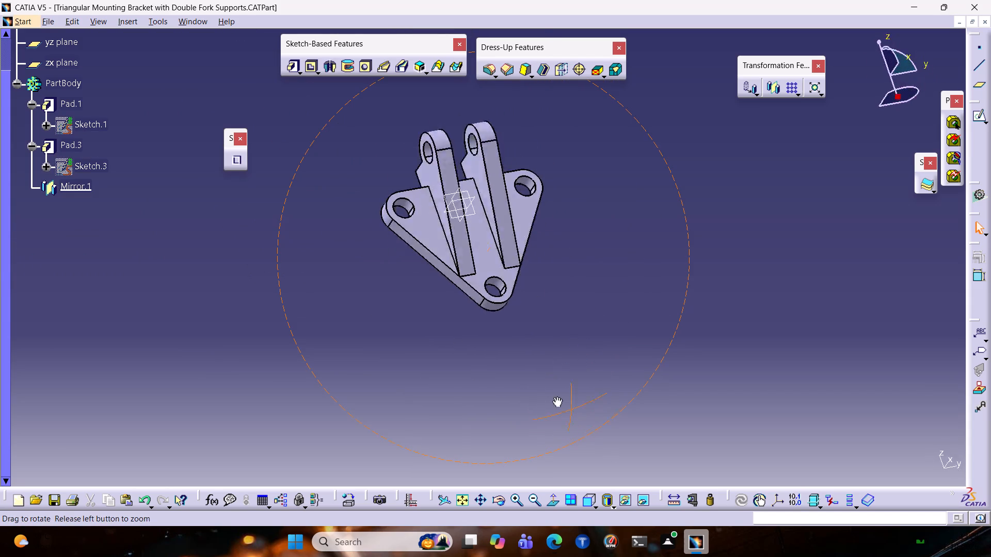
middle_click_drag(556, 397, 414, 370)
middle_click_drag(650, 166, 617, 243)
middle_click_drag(608, 243, 557, 285, "ctrl")
middle_click_drag(557, 285, 608, 238, "ctrl")
middle_click_drag(655, 237, 635, 261, "ctrl")
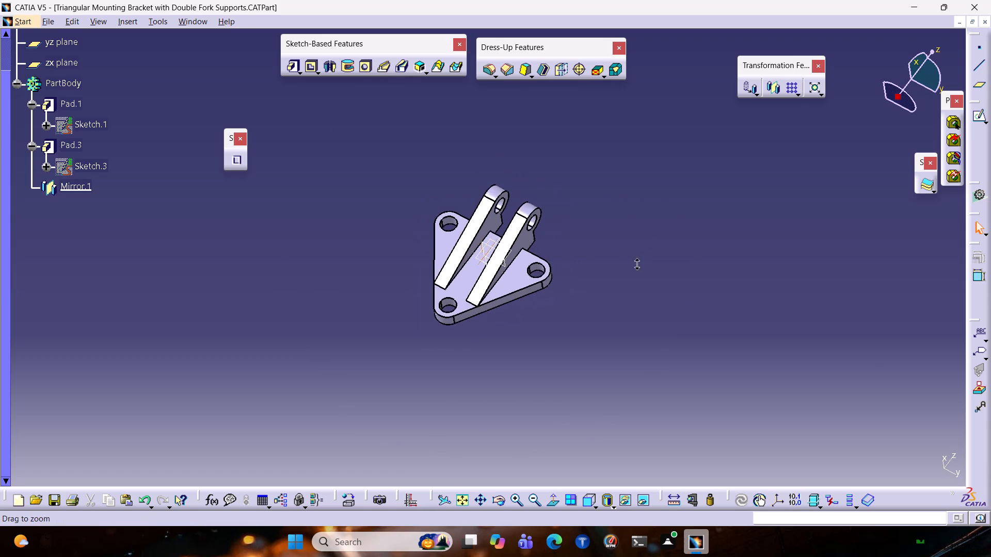
middle_click_drag(635, 261, 446, 245, "ctrl")
middle_click_drag(623, 224, 561, 316, "ctrl")
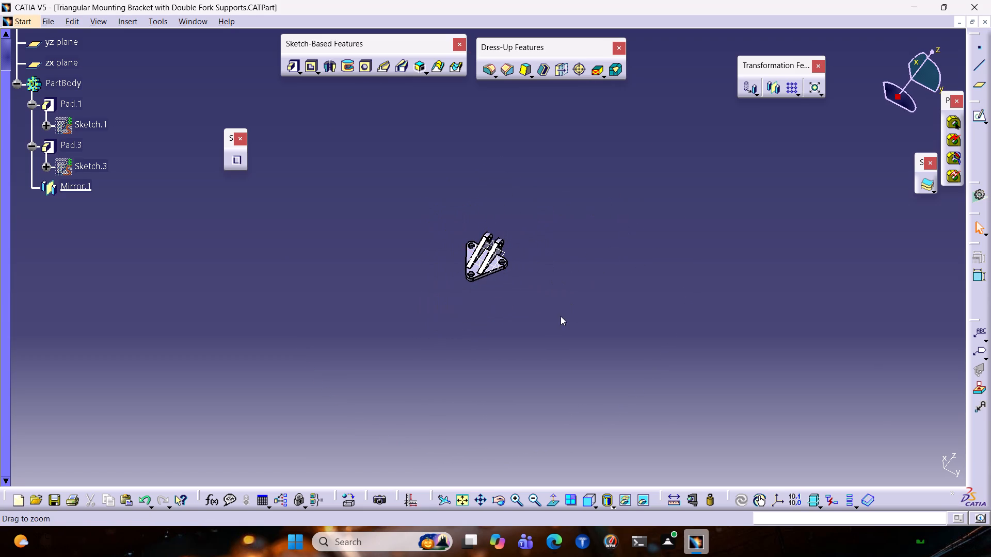
middle_click_drag(522, 277, 626, 201, "ctrl")
middle_click_drag(540, 310, 539, 310, "ctrl")
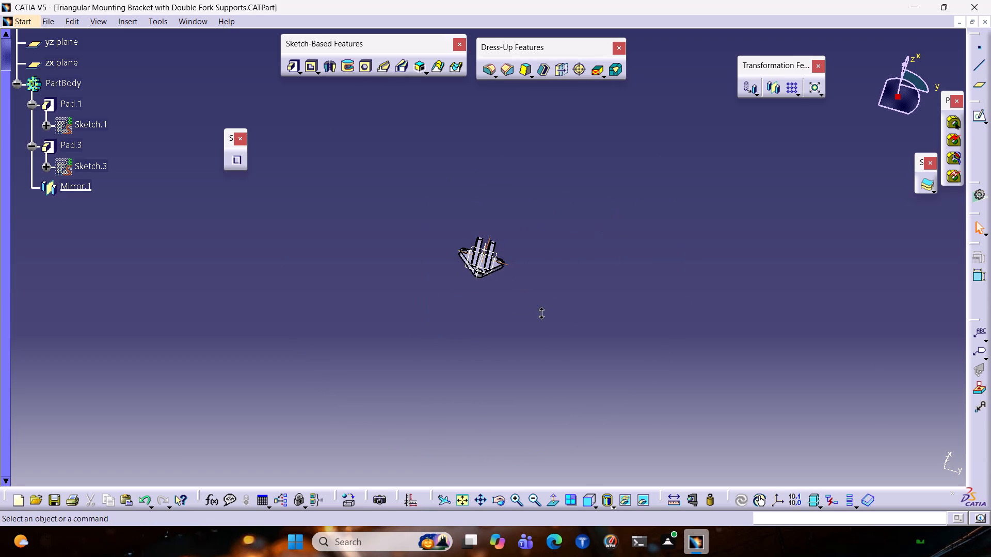
middle_click_drag(539, 310, 733, 211, "ctrl")
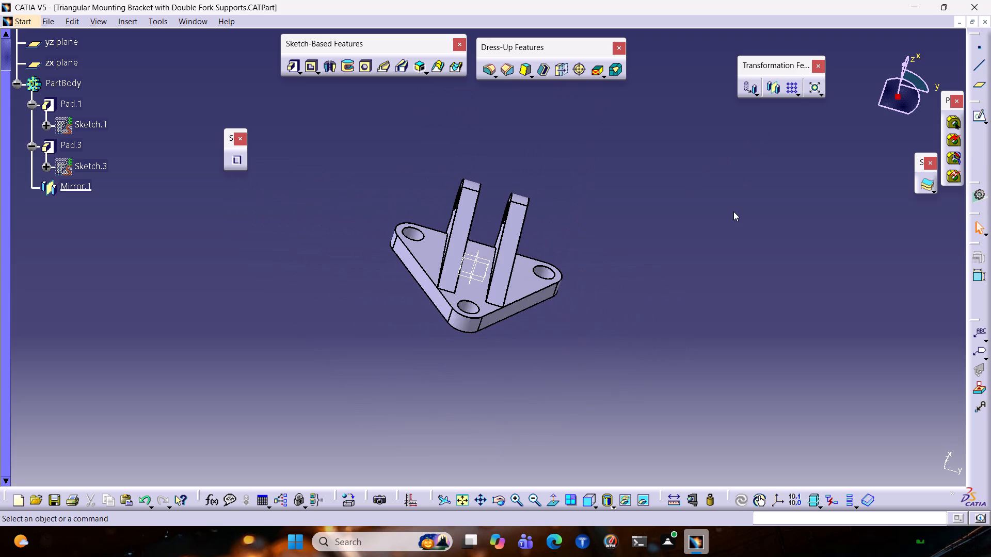
middle_click_drag(593, 313, 729, 179, "ctrl")
middle_click_drag(729, 179, 632, 270, "ctrl")
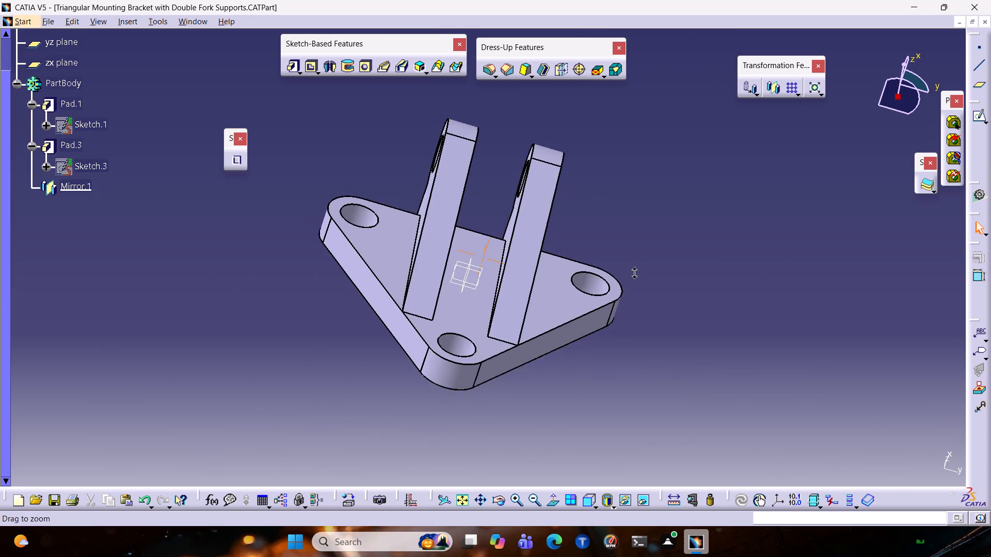
middle_click_drag(632, 270, 633, 266, "ctrl")
middle_click_drag(690, 341, 568, 273, "ctrl")
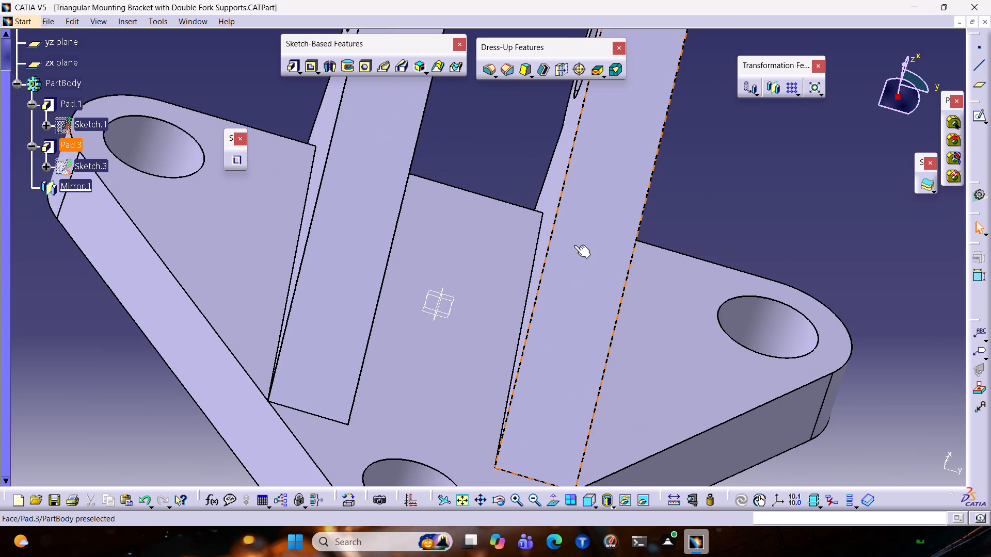
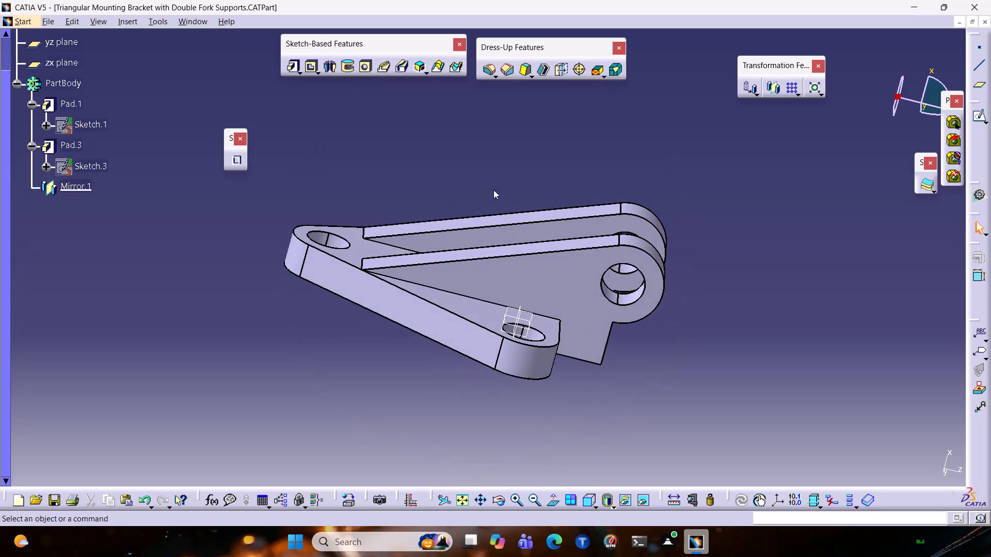
Examine the whole bracket from all around, including the plate's front and back faces, its three corner holes and both fork supports.
middle_click_drag(591, 452, 588, 292)
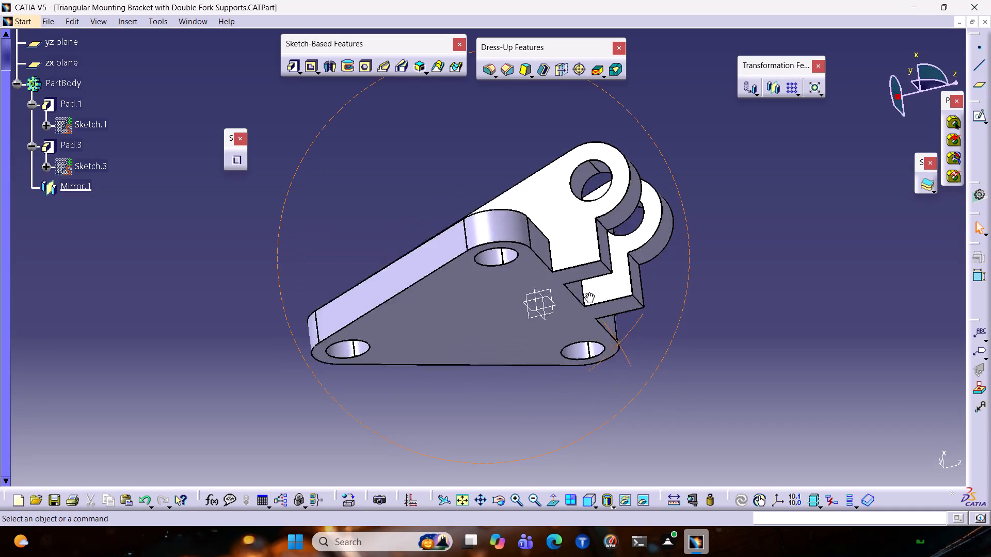
middle_click_drag(588, 292, 623, 196)
middle_click_drag(715, 347, 260, 202)
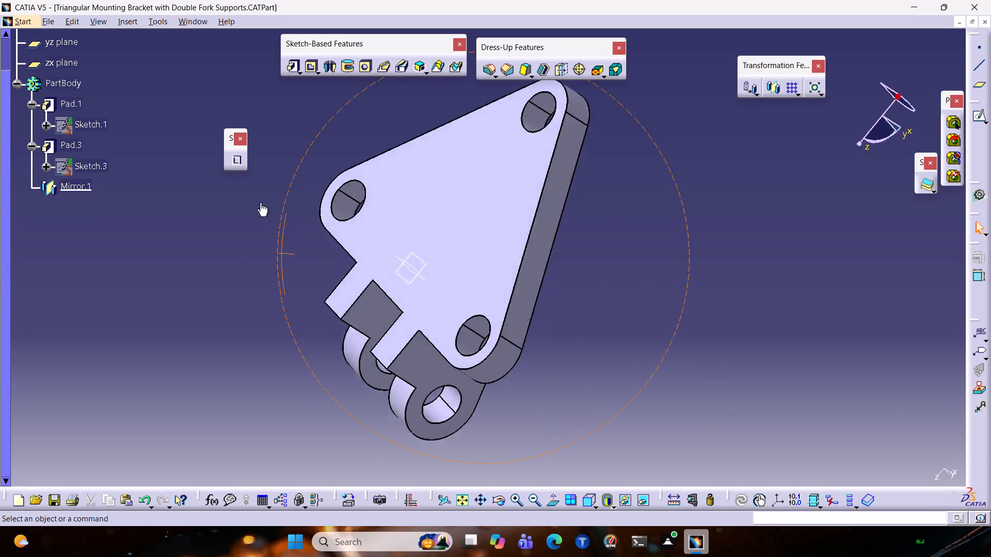
middle_click_drag(260, 202, 801, 363)
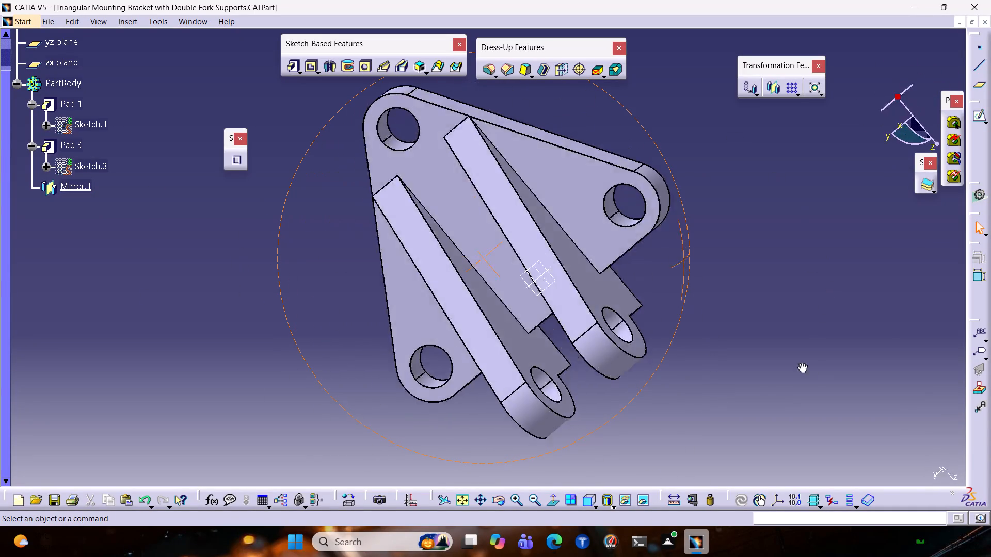
middle_click_drag(801, 363, 744, 416)
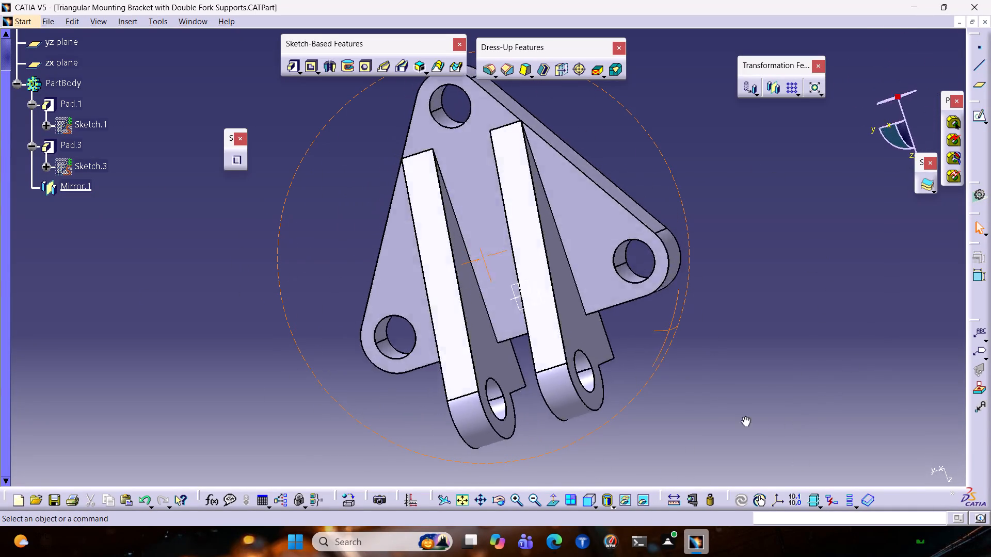
middle_click_drag(744, 416, 625, 416)
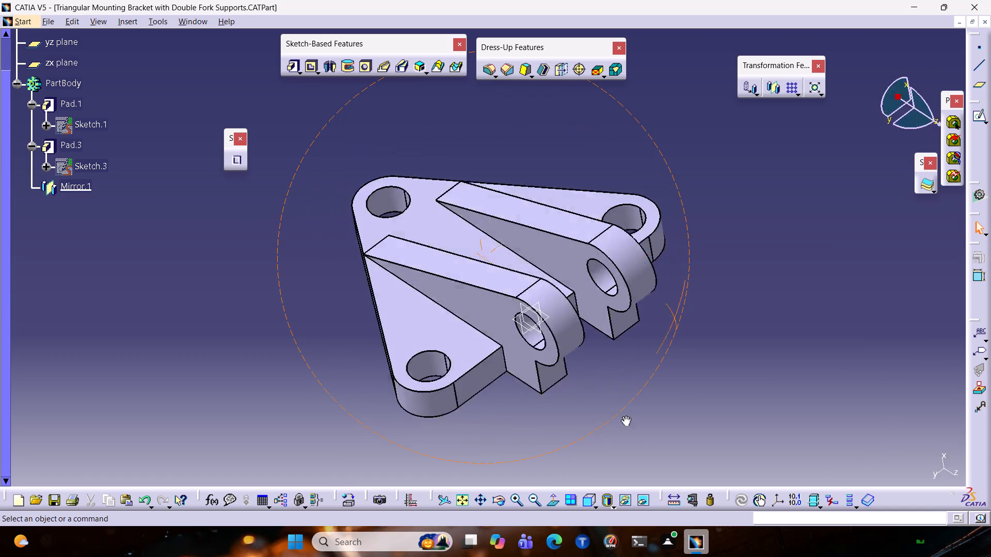
middle_click_drag(625, 416, 677, 179)
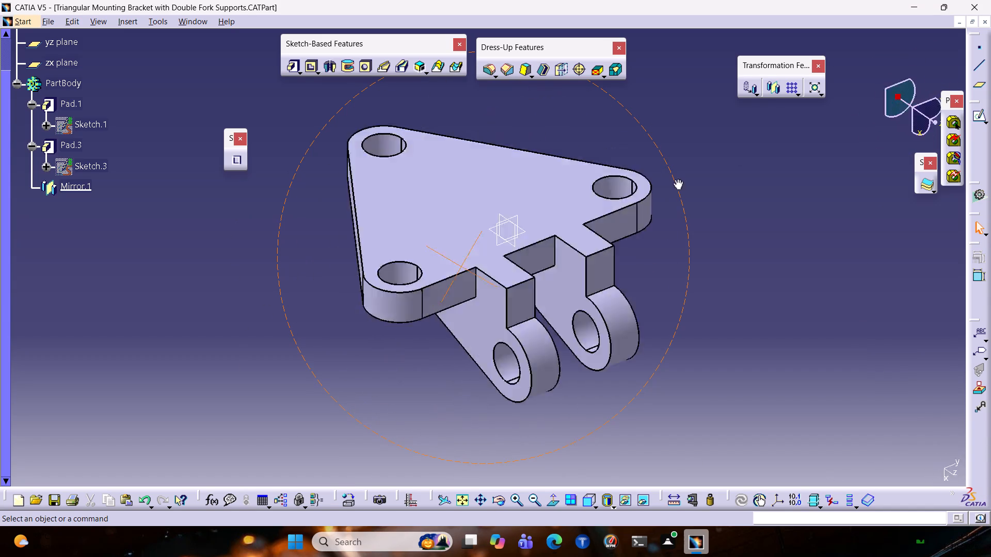
middle_click_drag(677, 179, 0, 276)
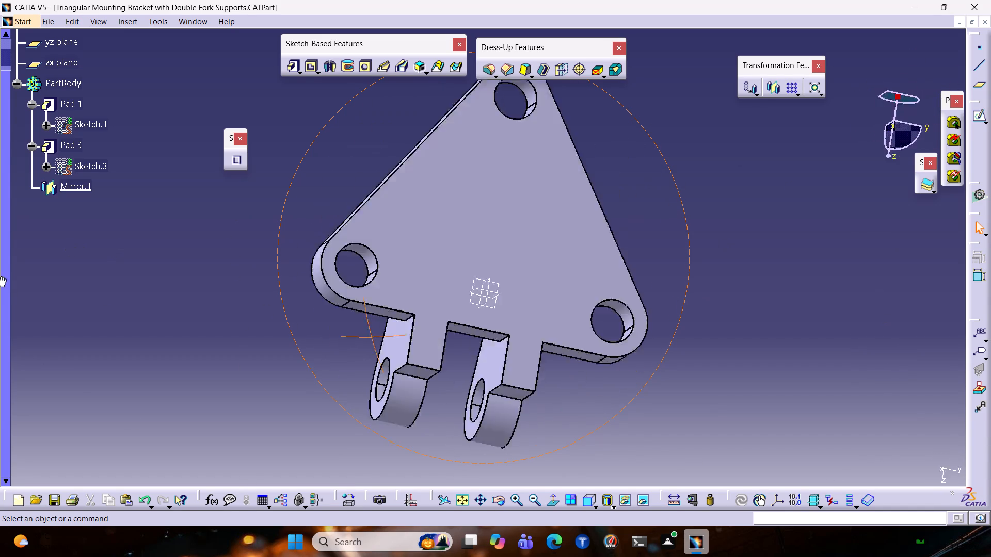
middle_click_drag(0, 276, 0, 213)
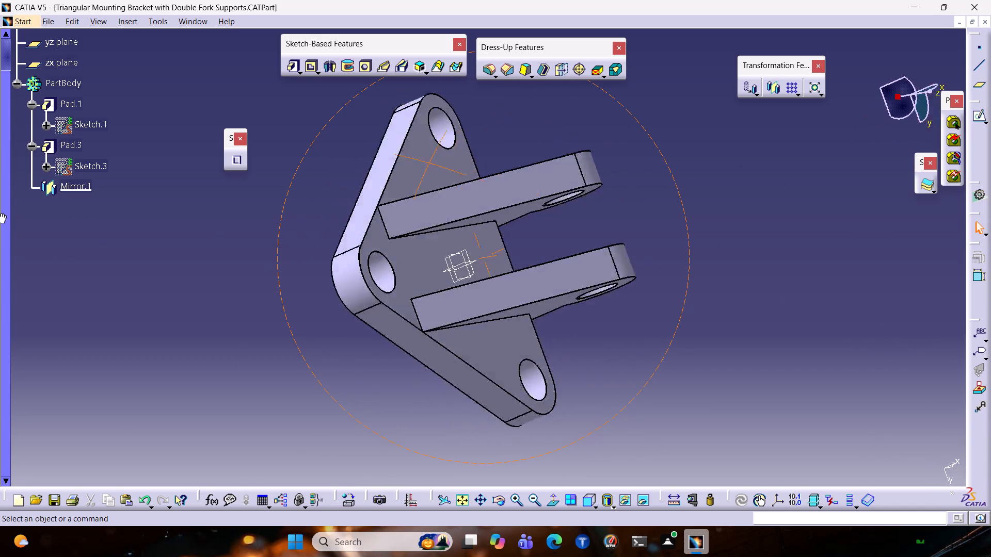
middle_click_drag(0, 213, 69, 382)
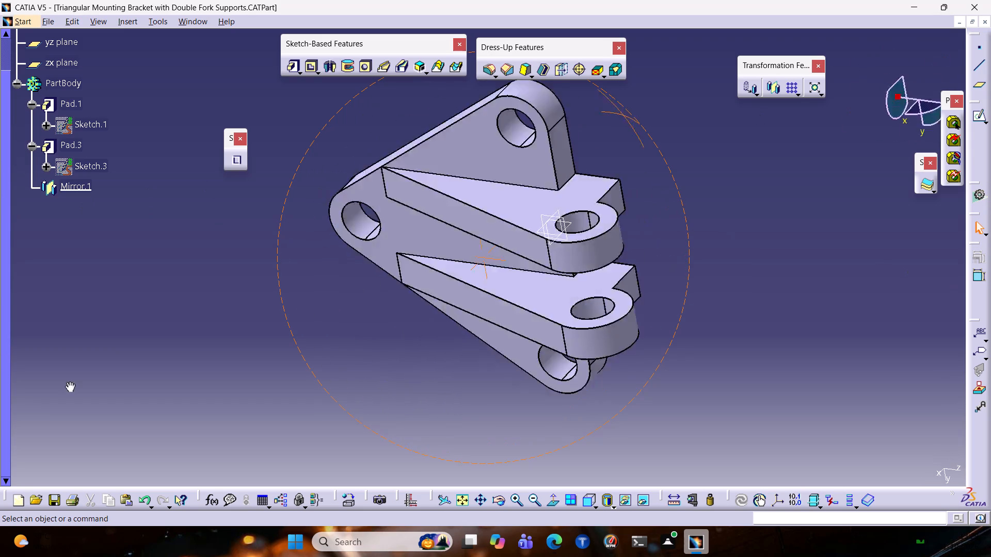
middle_click_drag(69, 382, 196, 381)
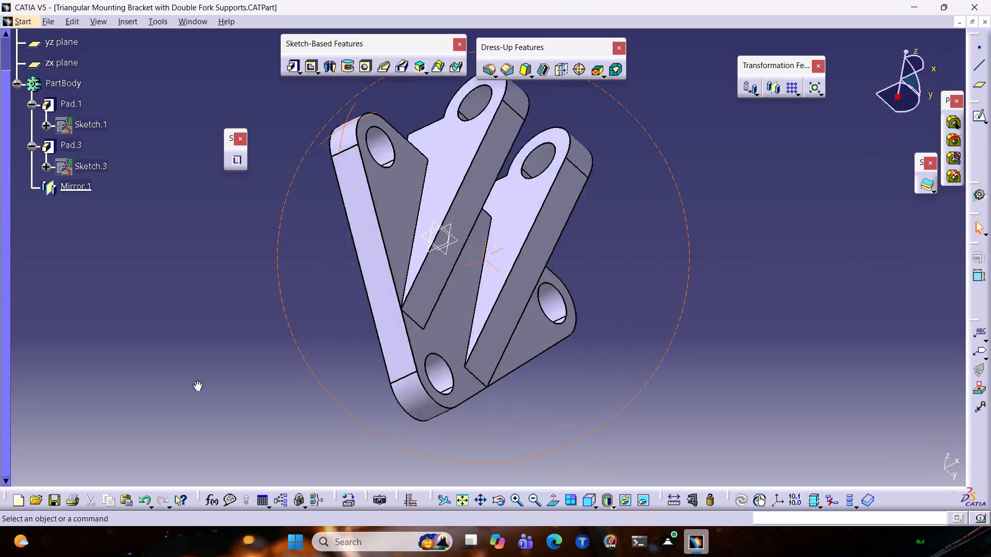
middle_click_drag(196, 381, 466, 345)
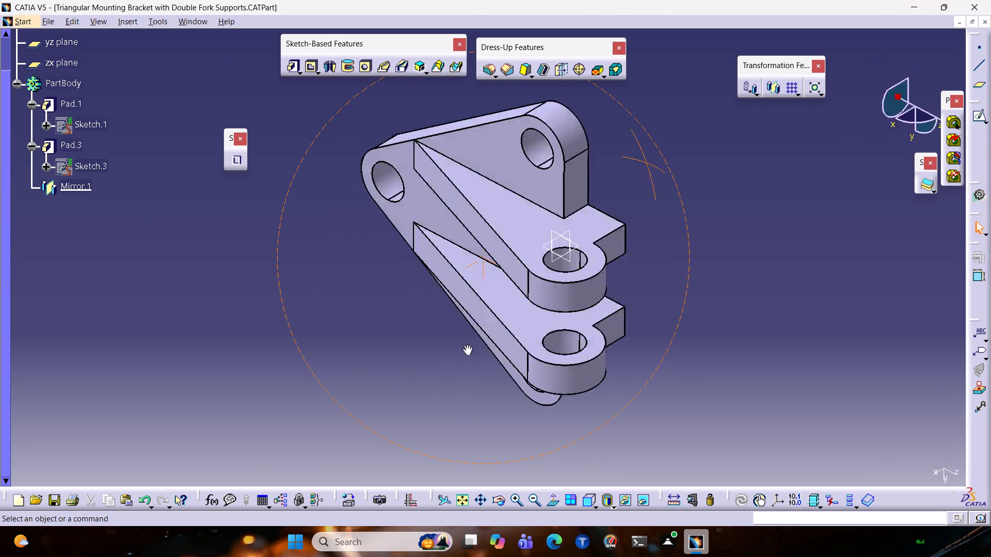
middle_click_drag(466, 345, 469, 556)
scroll(23, 54, "up", 1, "ctrl")
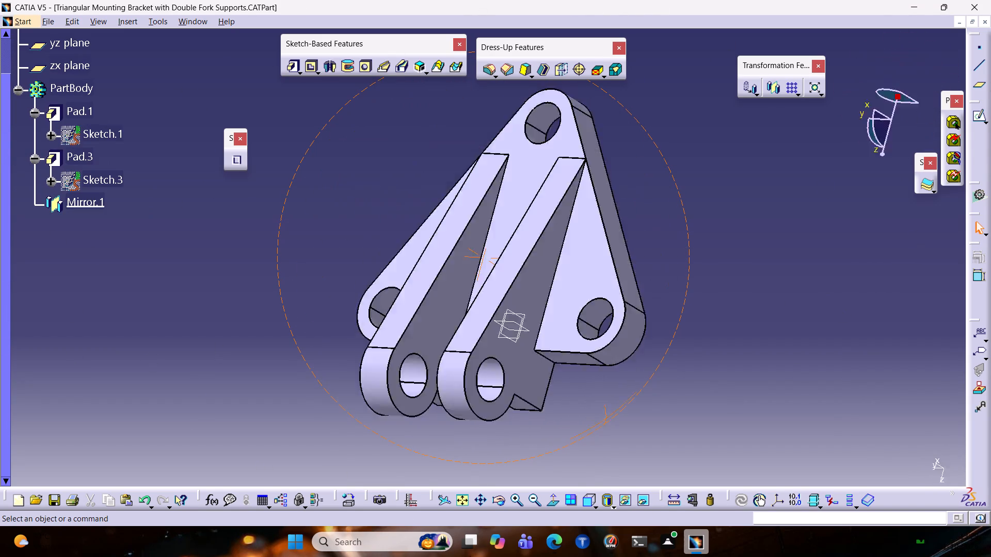
middle_click_drag(469, 556, 865, 500)
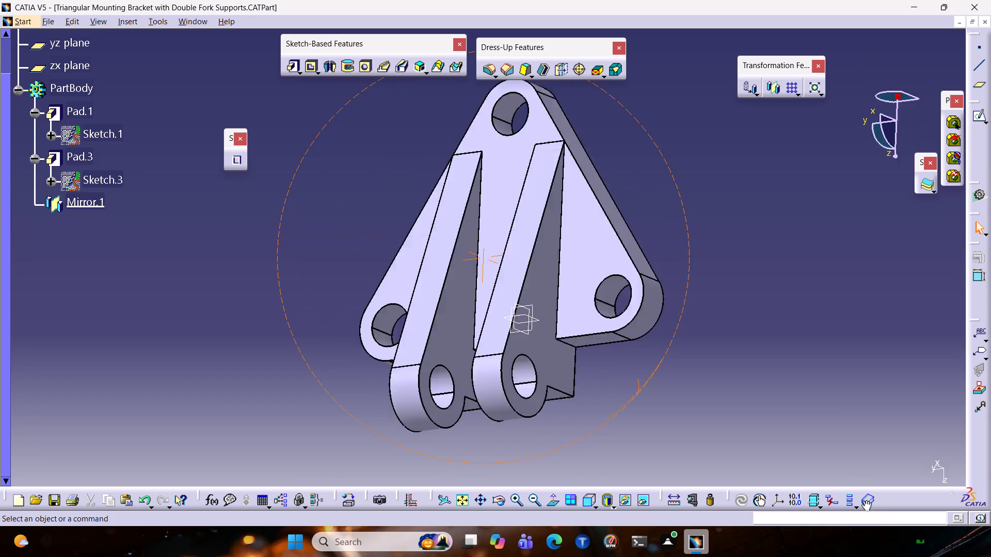
middle_click_drag(865, 500, 515, 452)
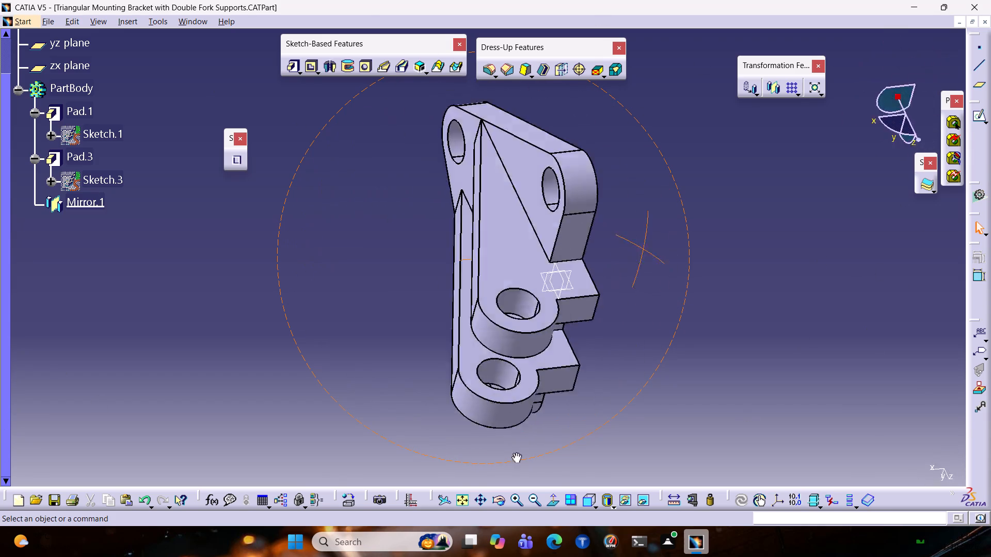
middle_click_drag(515, 452, 636, 133)
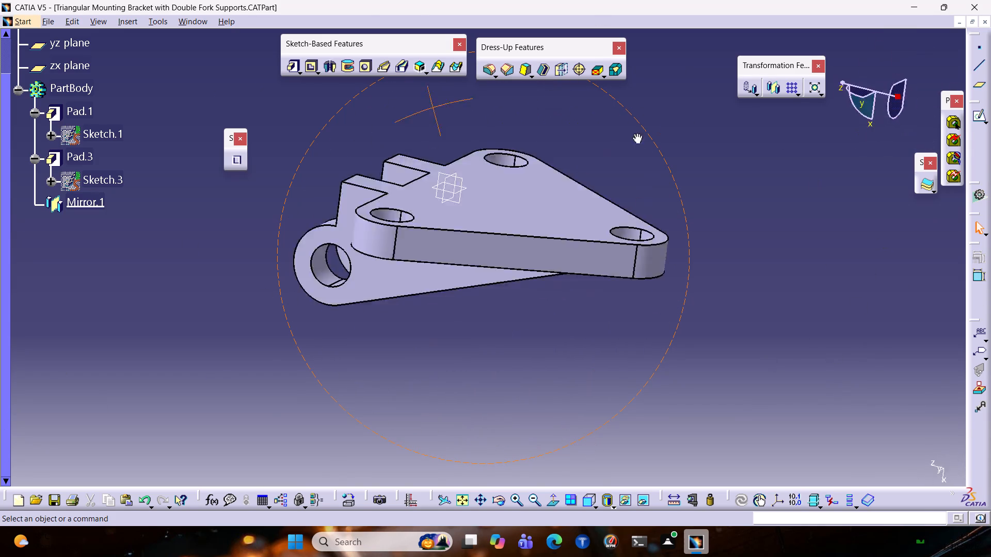
middle_click_drag(636, 133, 710, 367)
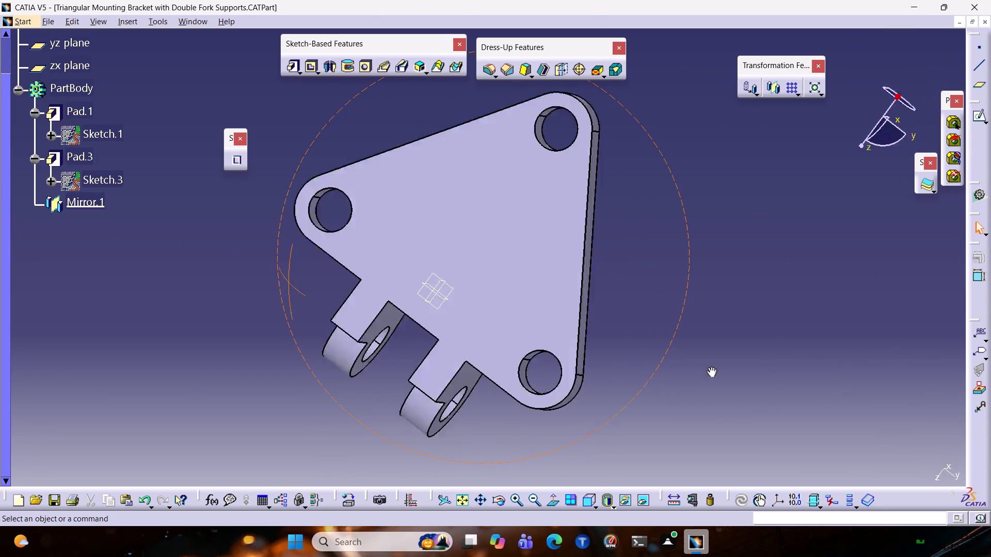
middle_click_drag(710, 367, 663, 510)
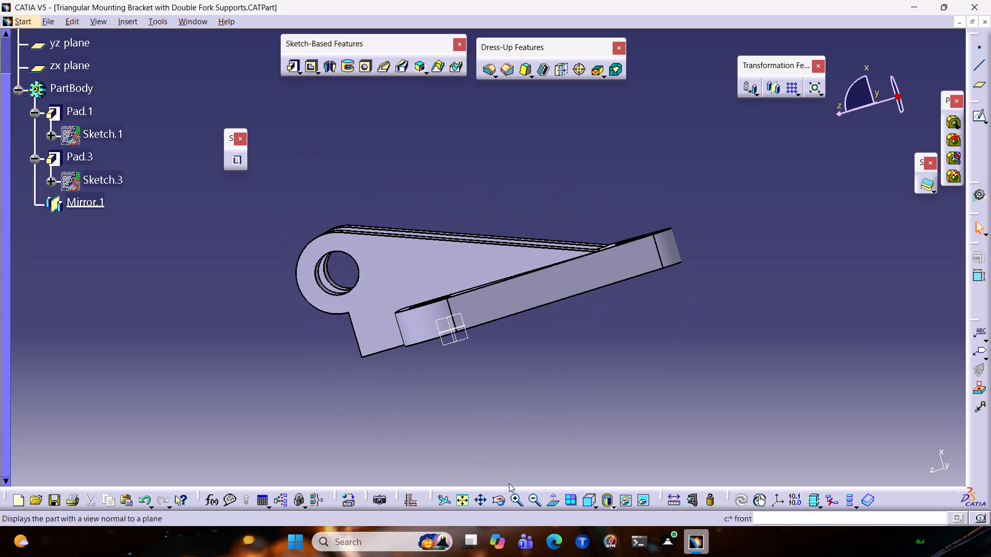
Inspect the bracket's side profile up close, focusing on where the sloping edges of the fork supports run into the plate.
middle_click_drag(489, 347, 631, 277, "ctrl")
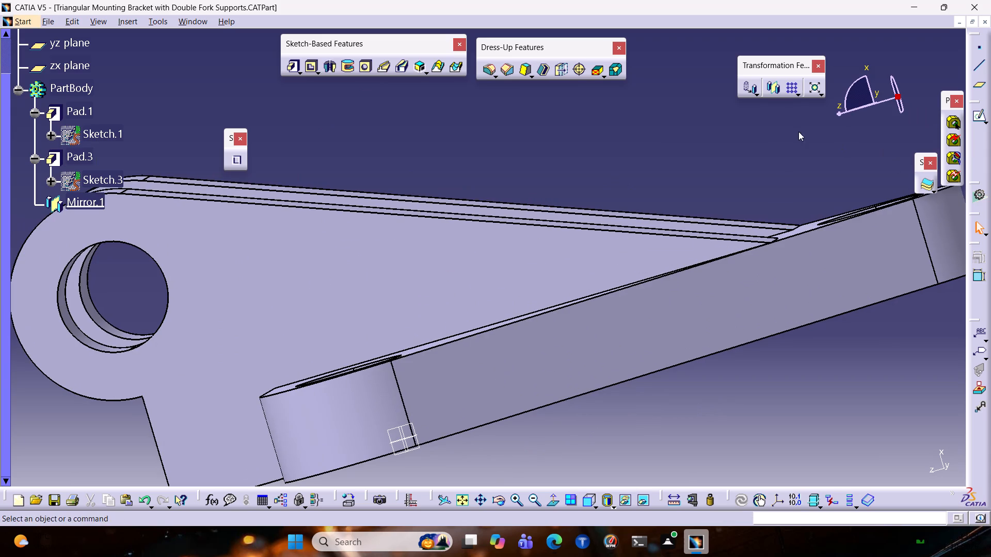
middle_click_drag(806, 151, 736, 243, "ctrl")
middle_click_drag(653, 297, 704, 255, "ctrl")
middle_click_drag(778, 249, 775, 315, "ctrl")
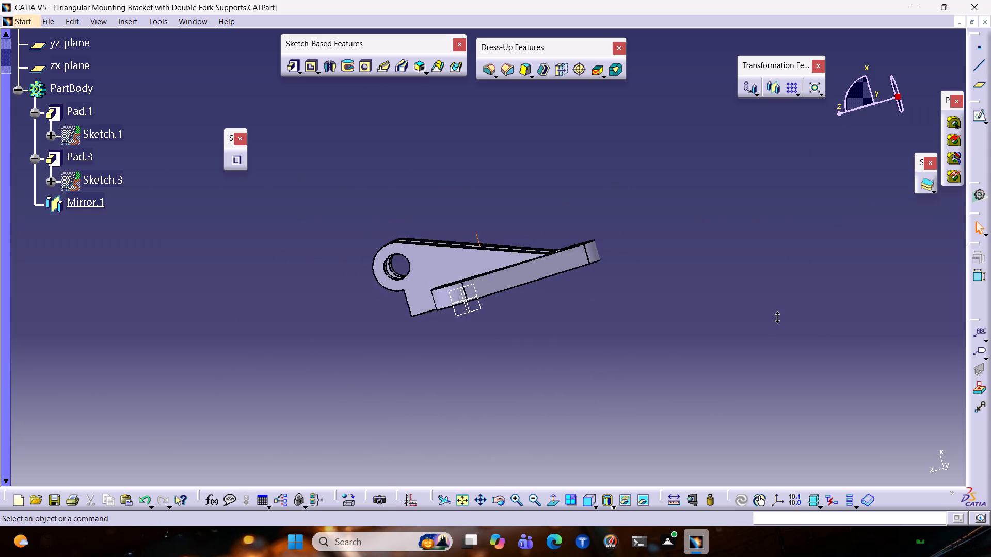
middle_click_drag(775, 315, 808, 200, "ctrl")
middle_click_drag(795, 176, 677, 335)
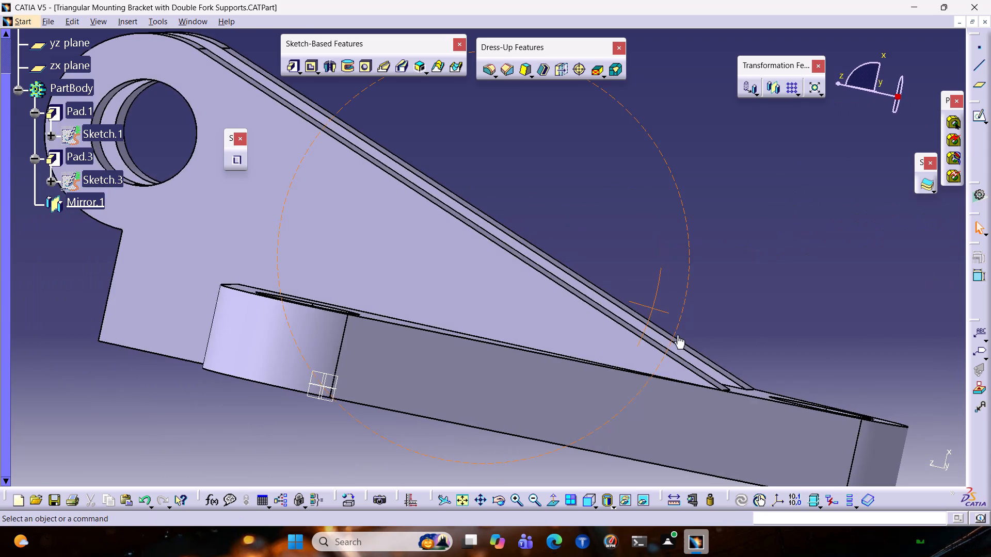
middle_click_drag(677, 335, 671, 351)
middle_click_drag(641, 217, 611, 262, "ctrl")
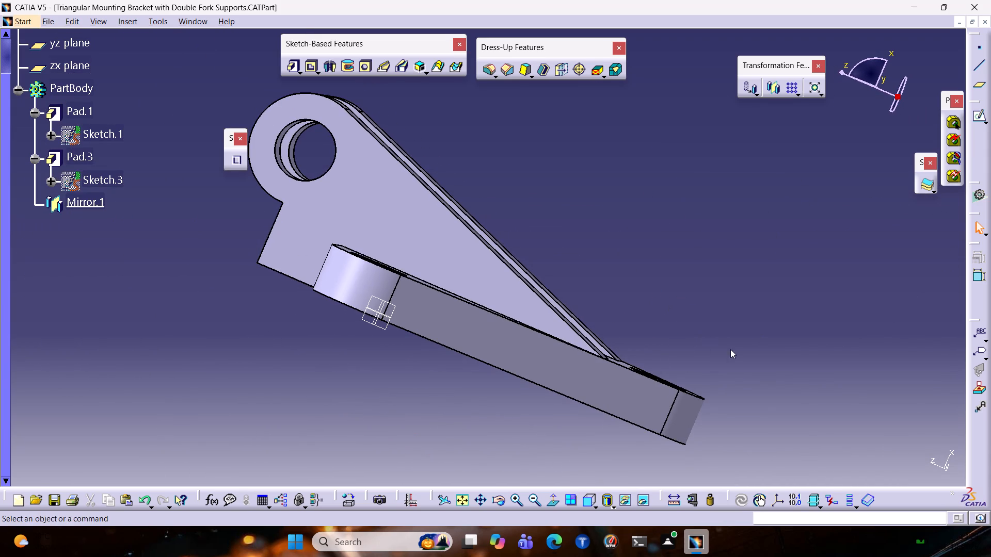
middle_click_drag(715, 371, 751, 337)
middle_click_drag(721, 403, 796, 342, "ctrl")
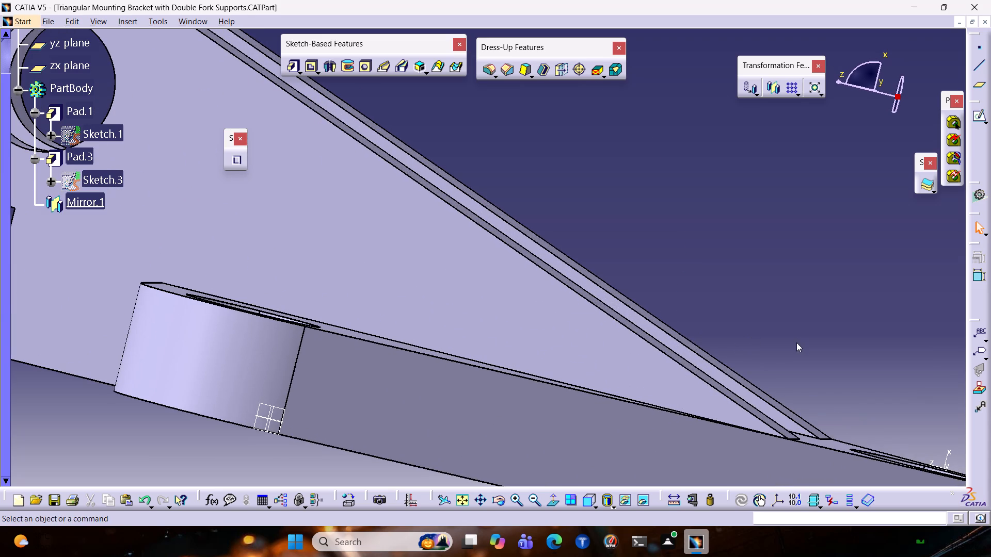
scroll(669, 217, "up", 1)
middle_click_drag(523, 183, 501, 231, "ctrl")
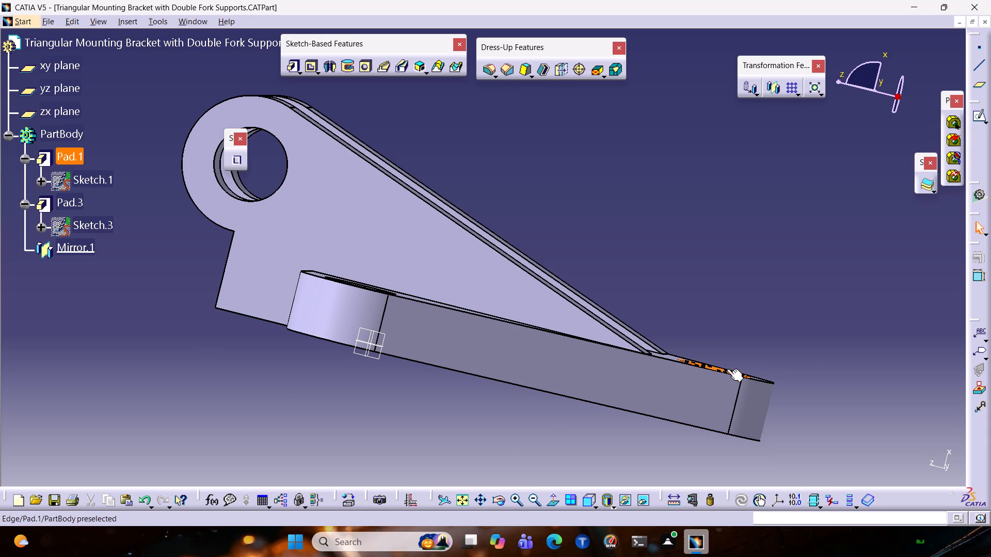
middle_click_drag(740, 349, 760, 309)
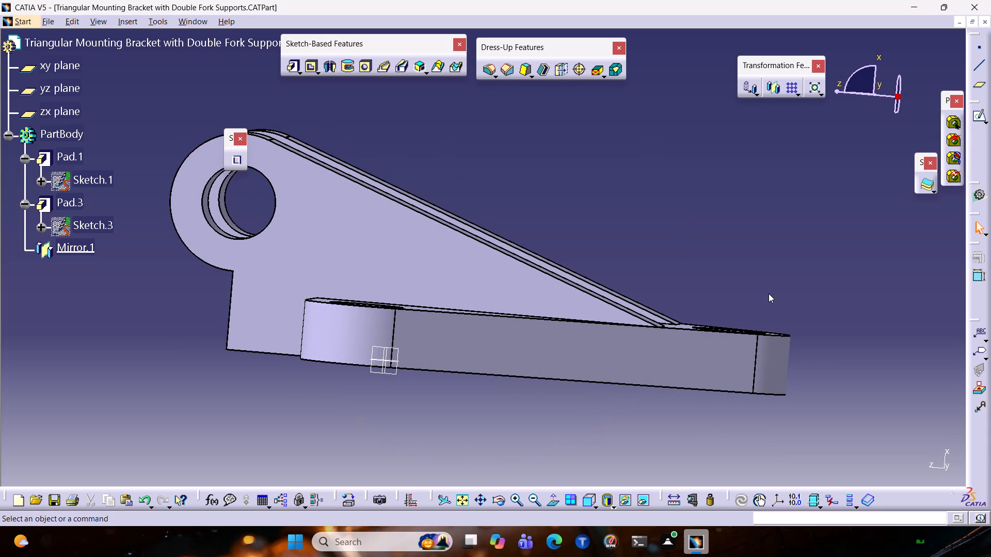
middle_click_drag(769, 292, 788, 259)
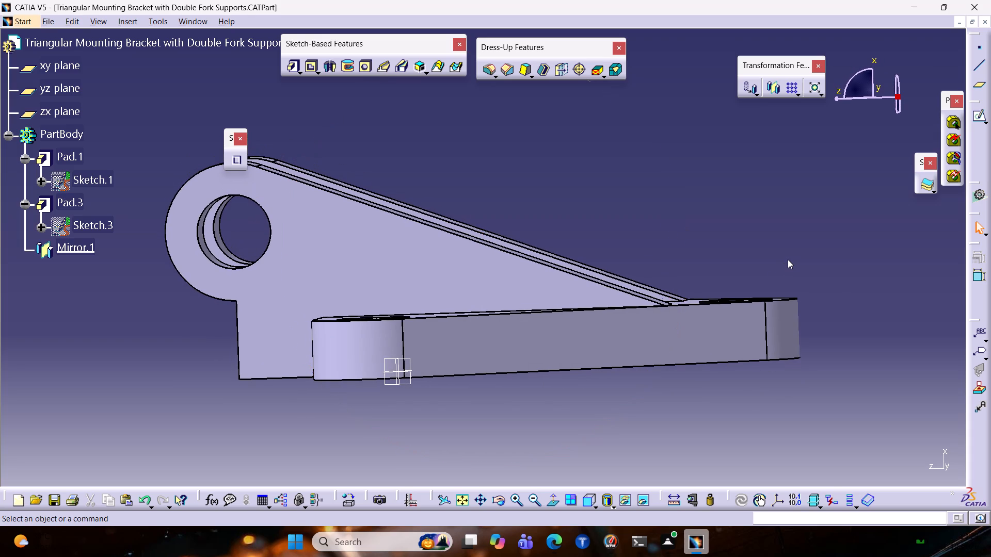
middle_click_drag(788, 259, 801, 249)
middle_click_drag(755, 269, 809, 255, "ctrl")
Inspect the fork supports' narrow ends around the plate's single corner hole, and review the complete bracket from both faces.
middle_click_drag(813, 254, 322, 316)
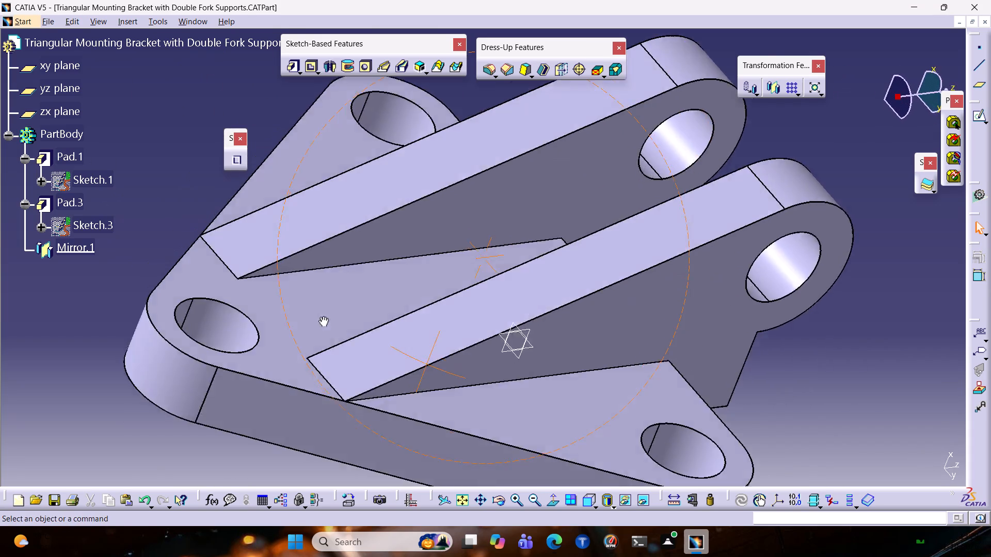
middle_click_drag(322, 316, 453, 438)
middle_click_drag(475, 304, 537, 155)
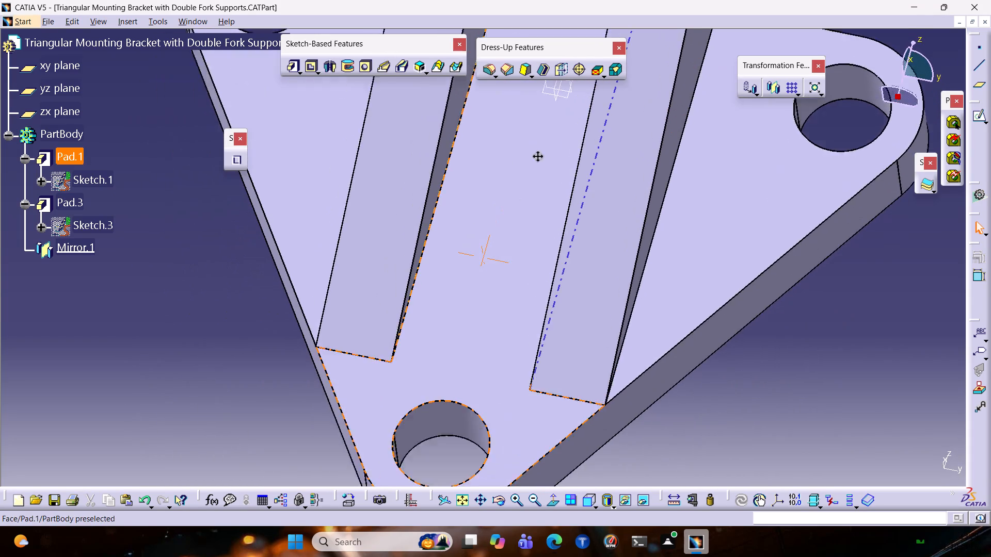
middle_click_drag(537, 155, 561, 73)
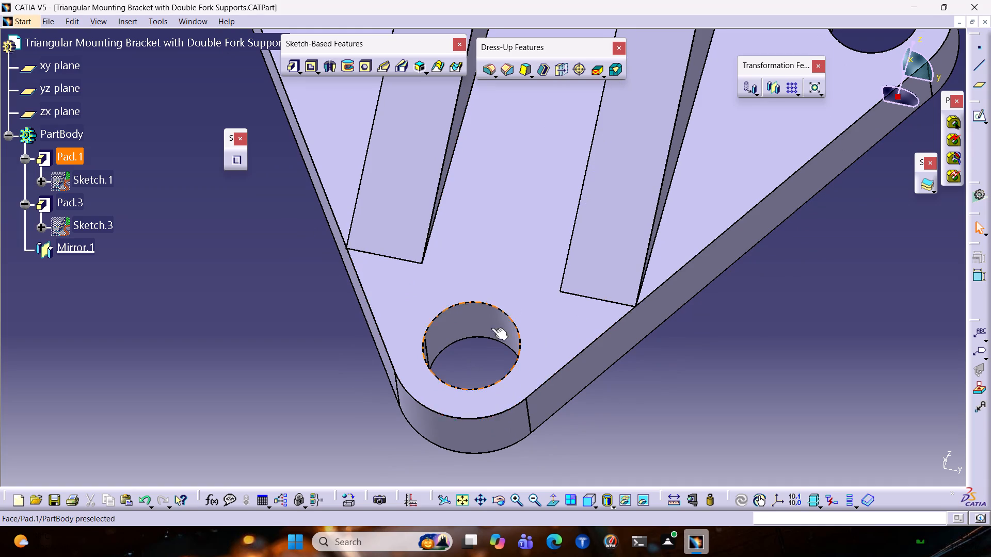
middle_click_drag(548, 184, 512, 284, "ctrl")
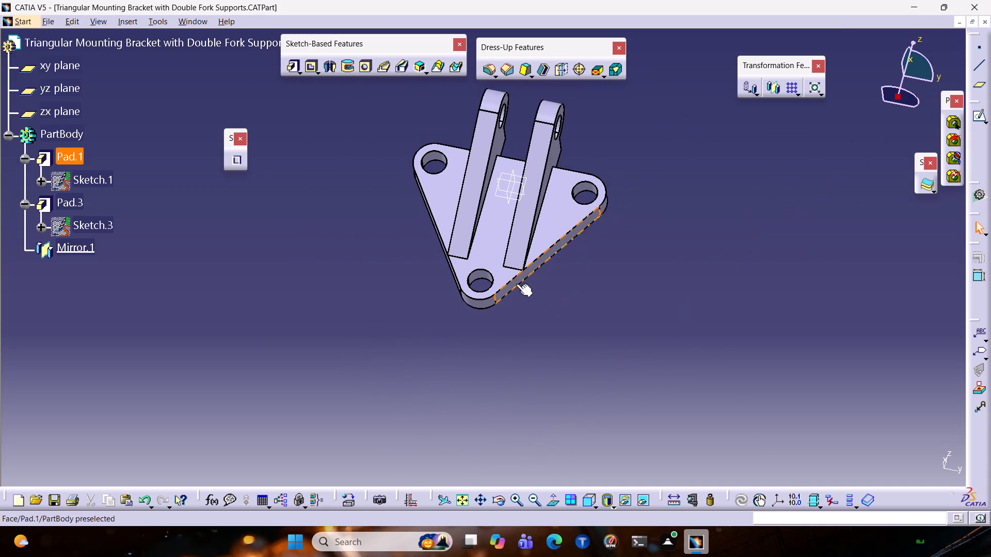
middle_click_drag(629, 303, 574, 293, "ctrl")
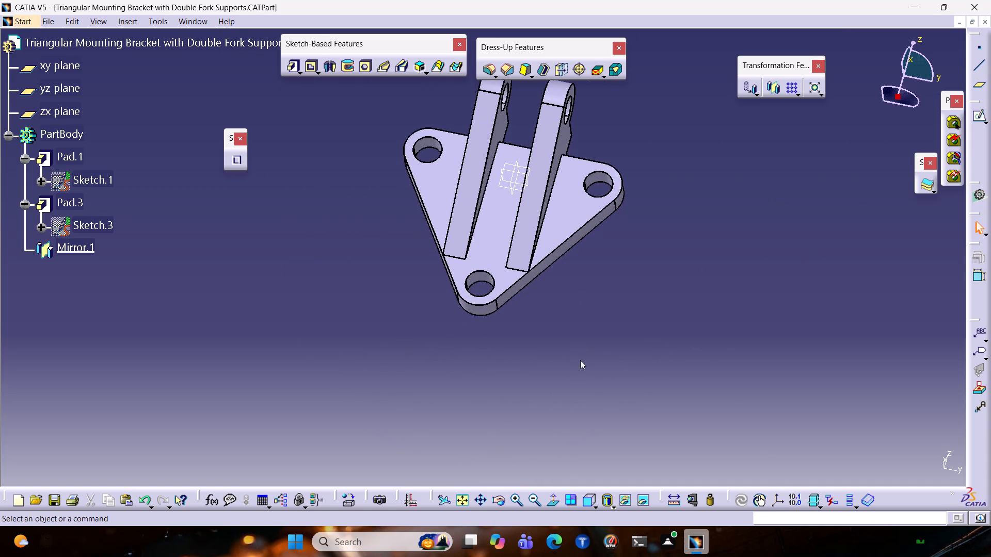
middle_click_drag(576, 376, 730, 305)
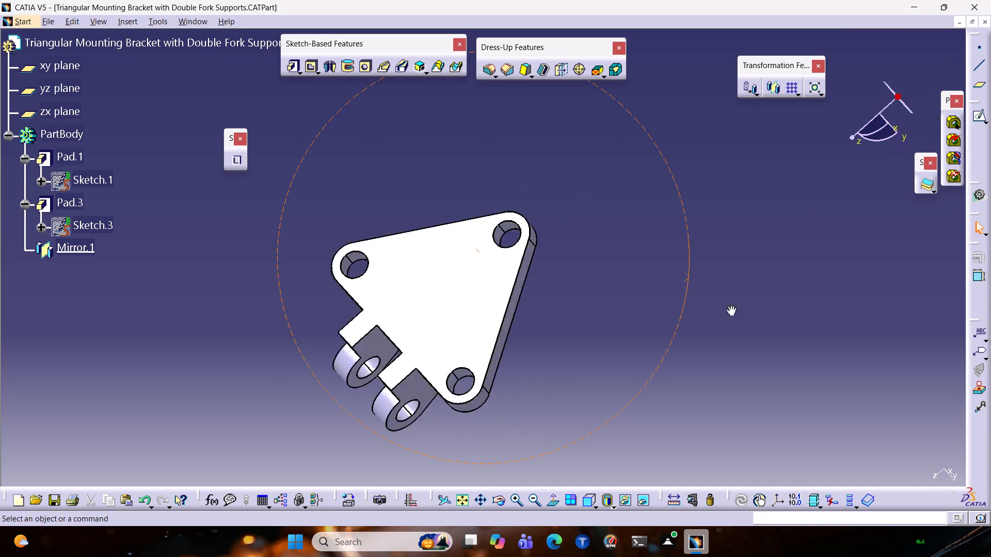
middle_click_drag(730, 305, 471, 252)
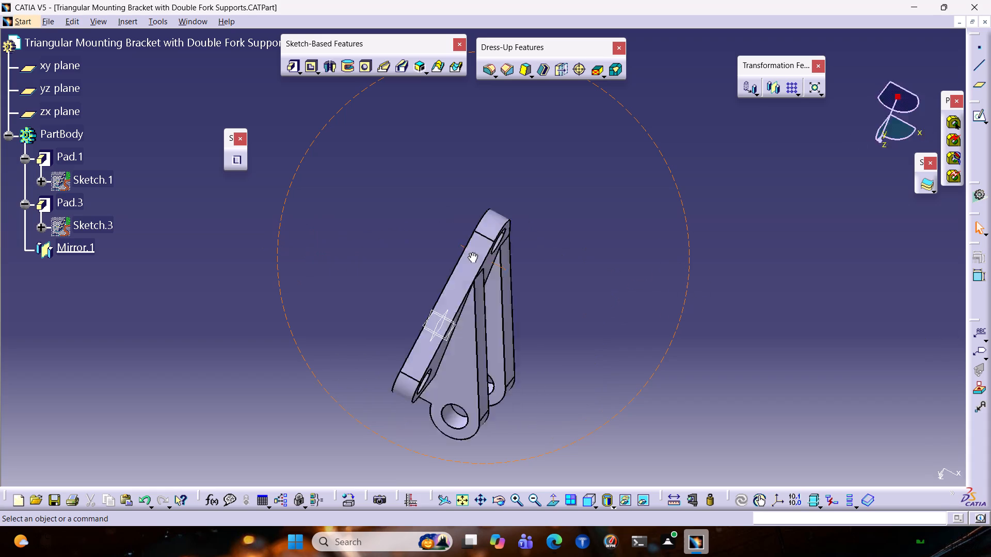
middle_click_drag(471, 252, 307, 237)
middle_click_drag(661, 370, 660, 374)
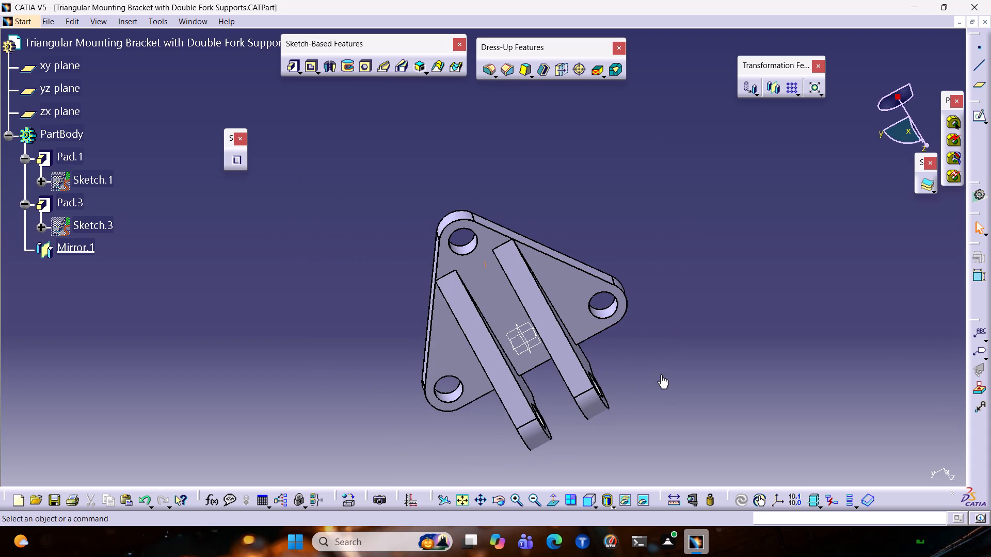
middle_click_drag(660, 374, 689, 158)
middle_click_drag(607, 152, 600, 183, "ctrl")
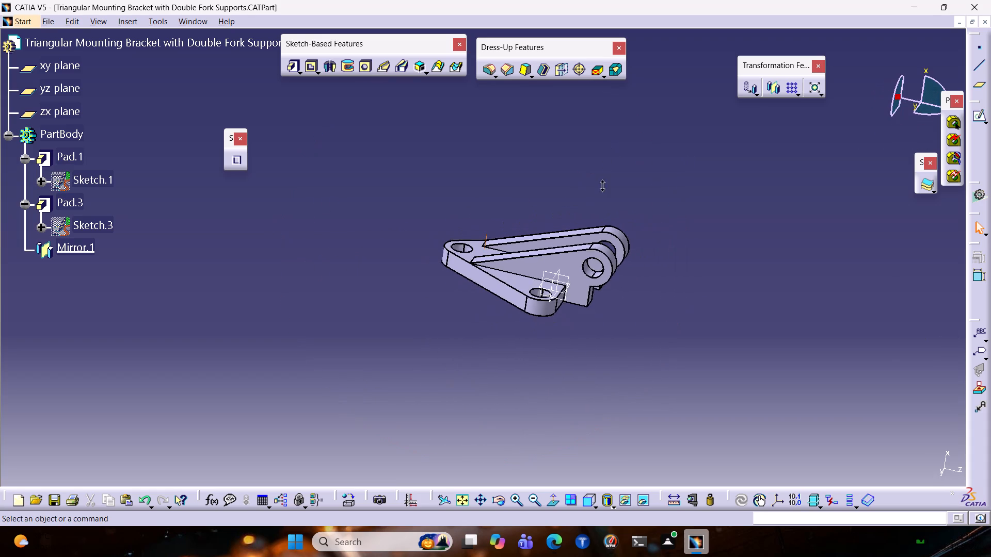
middle_click_drag(600, 183, 591, 202, "ctrl")
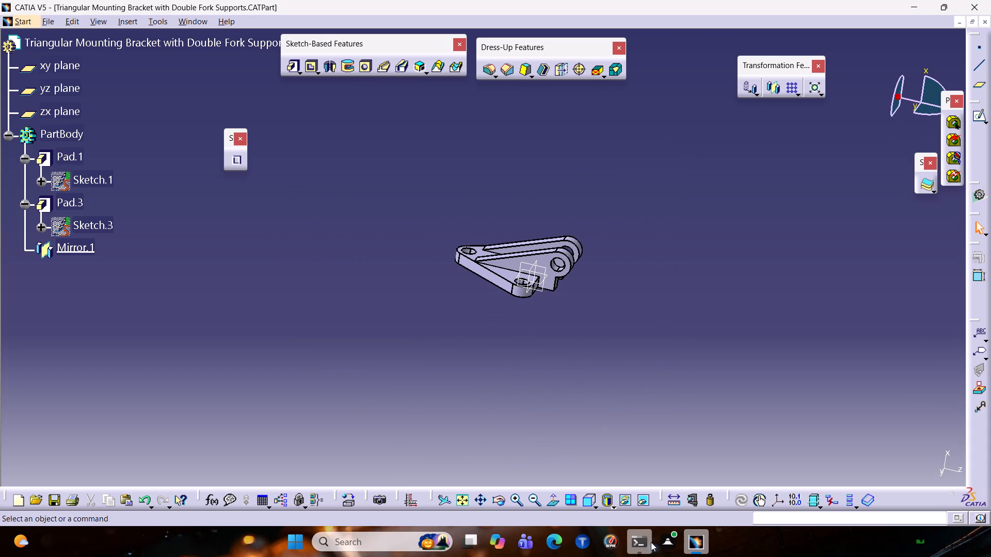
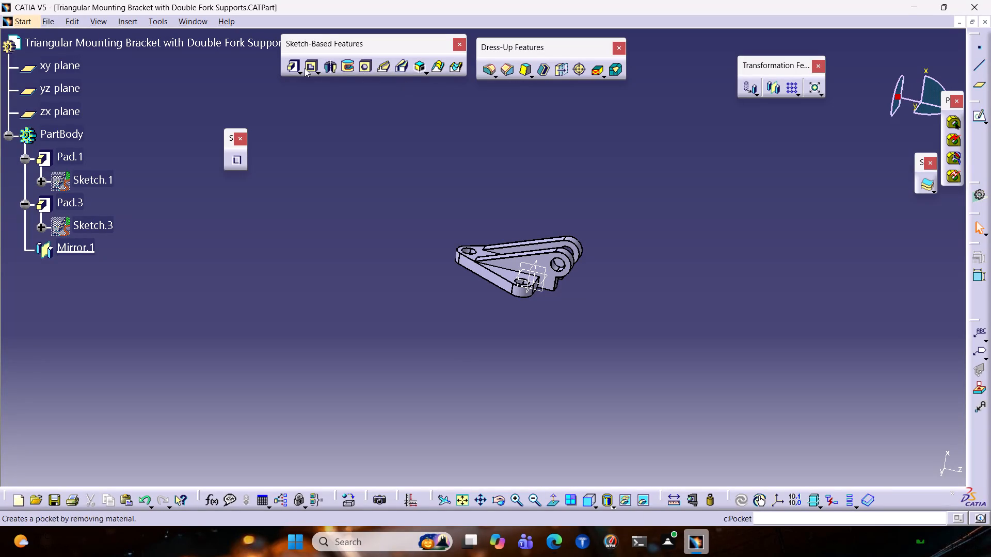
Start a sketch on the xy plane and draw a vertical line about 46 mm long across the outer ends of both fork supports.
left_click(977, 120)
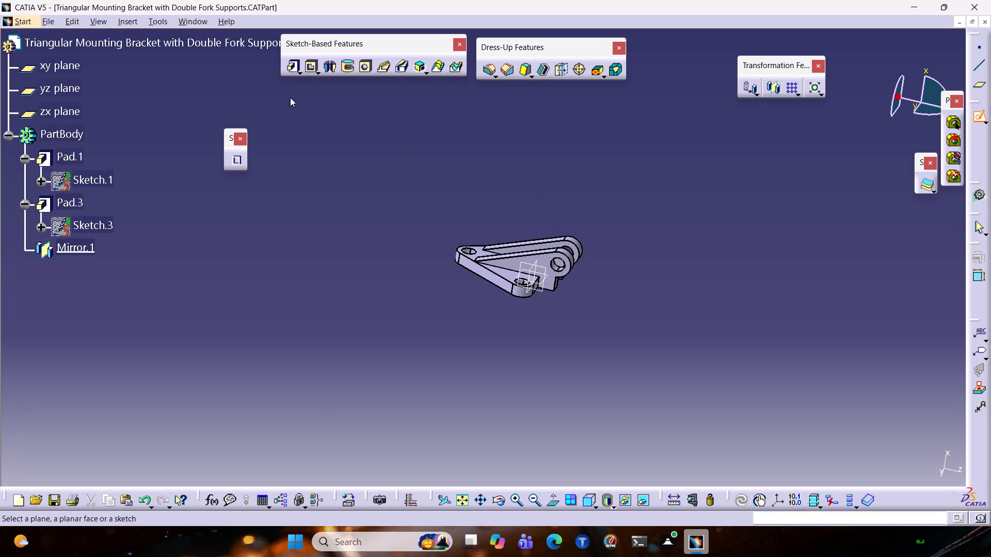
key("Escape")
left_click(51, 68)
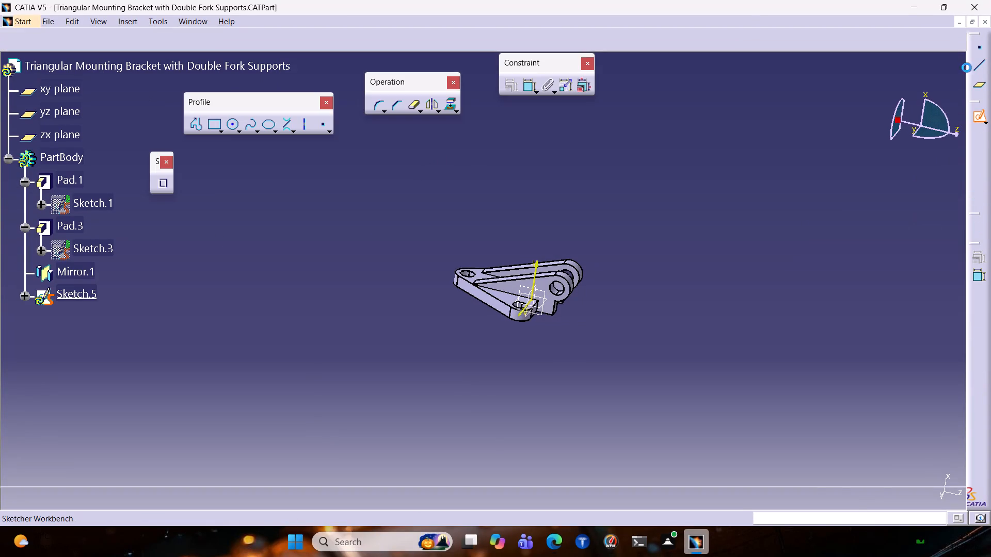
middle_click_drag(541, 291, 618, 235, "ctrl")
middle_click_drag(618, 241, 646, 210, "ctrl")
left_click(201, 123)
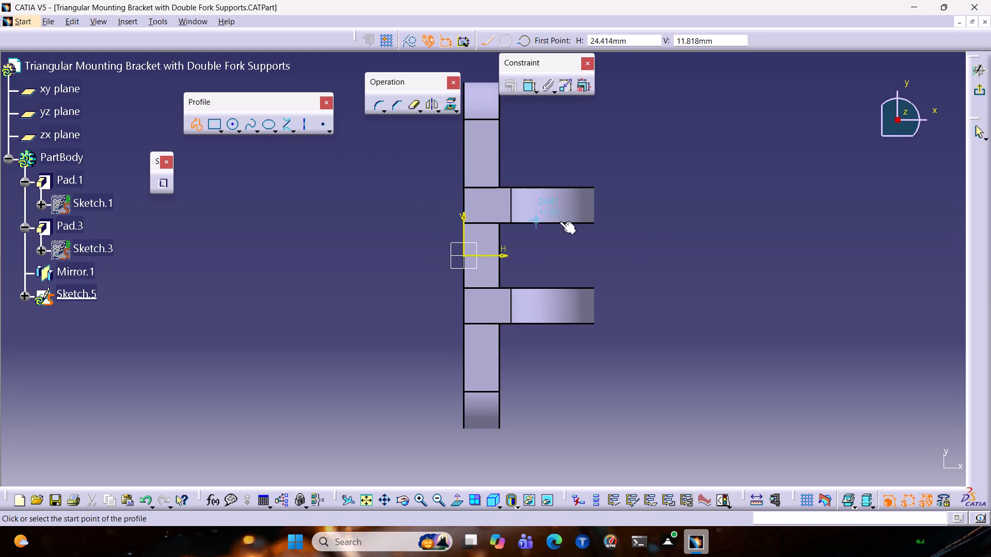
left_click(593, 187)
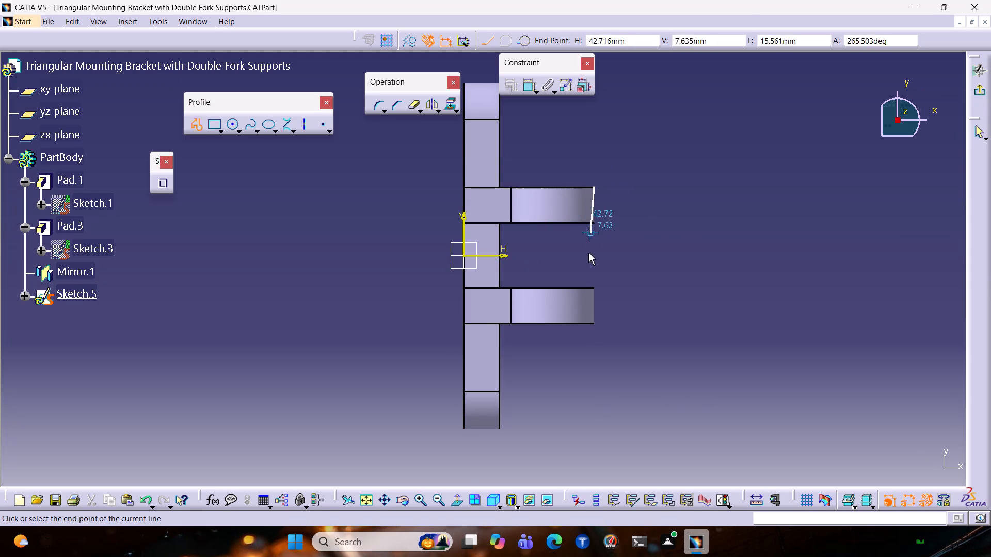
left_click(595, 323)
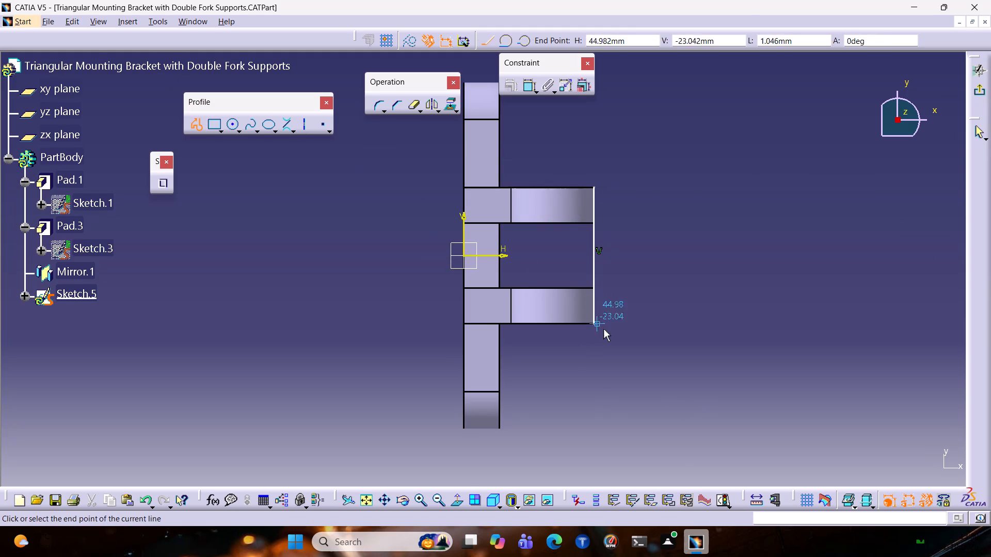
key("Escape")
key("Escape")
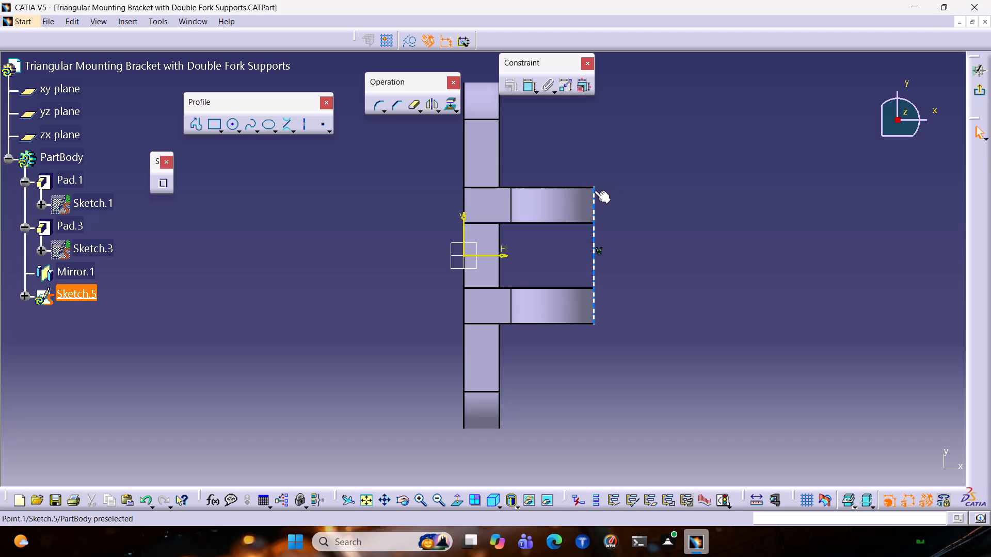
Constrain the line's upper endpoint to be coincident with the outer side edge of the upper fork support.
left_click(593, 191)
left_click(619, 188)
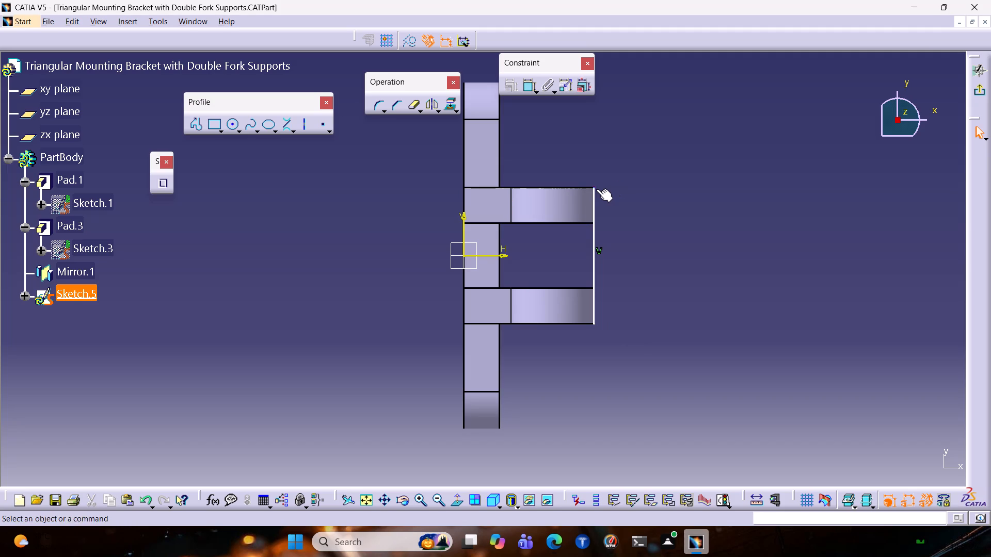
left_click(596, 189)
left_click(586, 187, "ctrl")
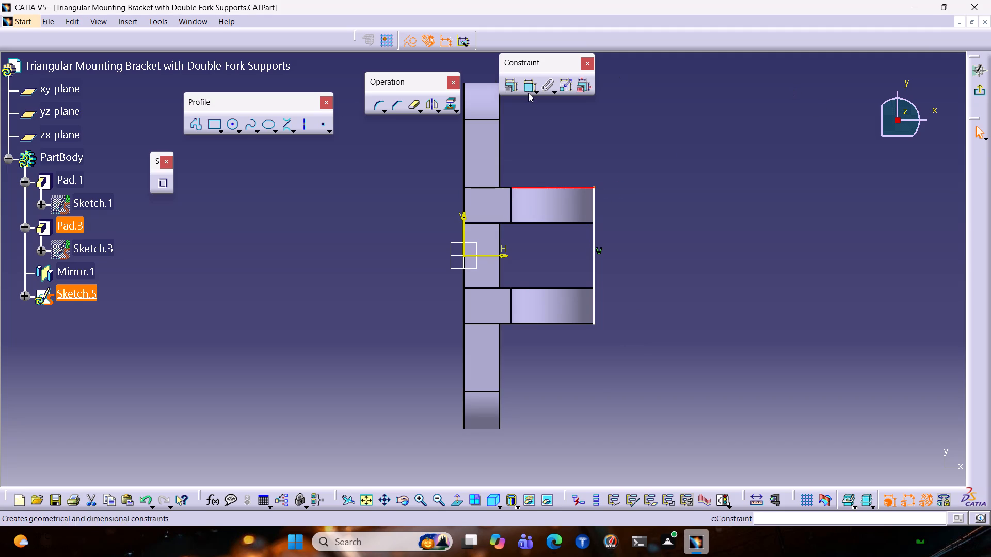
left_click(499, 83)
left_click(507, 86)
left_click(914, 289)
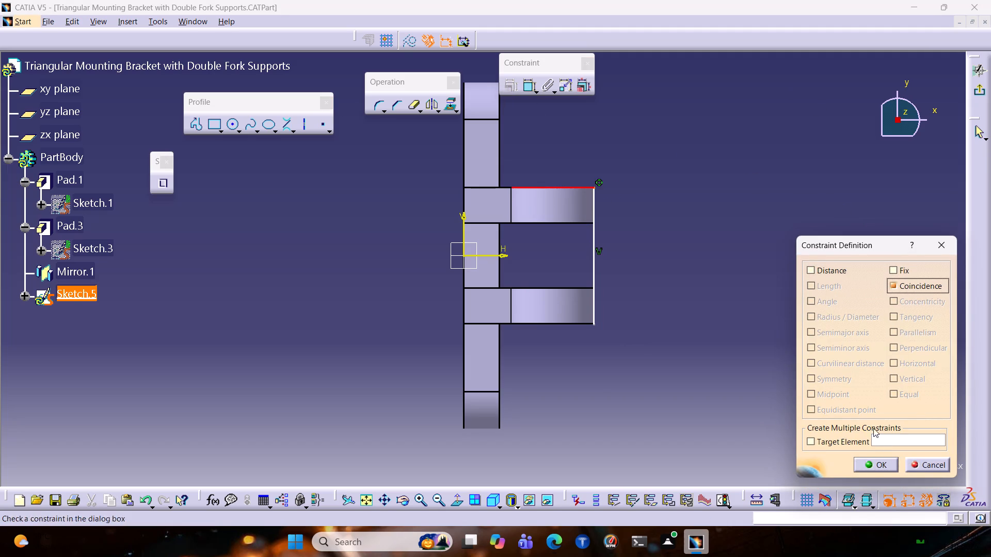
left_click(869, 465)
left_click(575, 344)
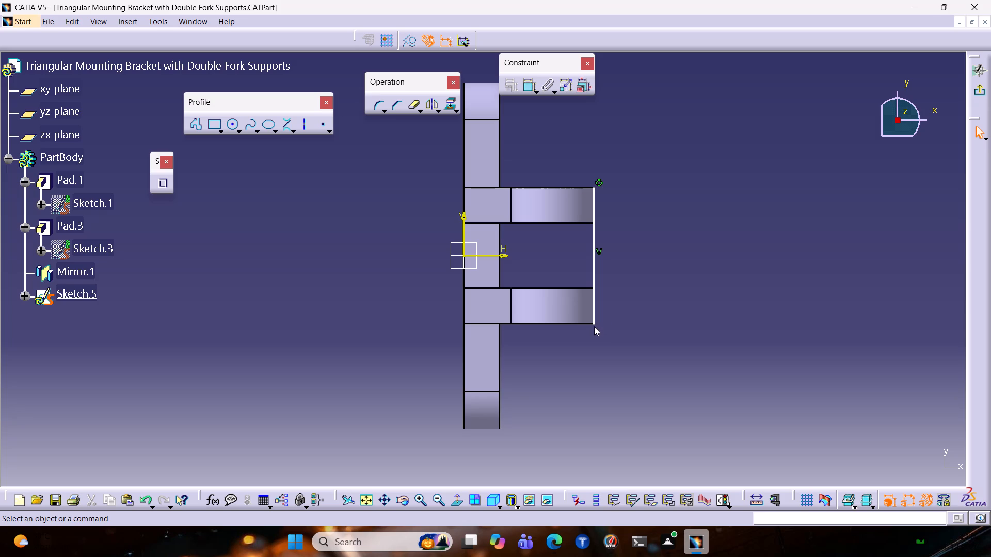
Constrain the line's lower endpoint to be coincident with the outer side edge of the lower fork support.
left_click(594, 325, "ctrl")
left_click(587, 323, "ctrl")
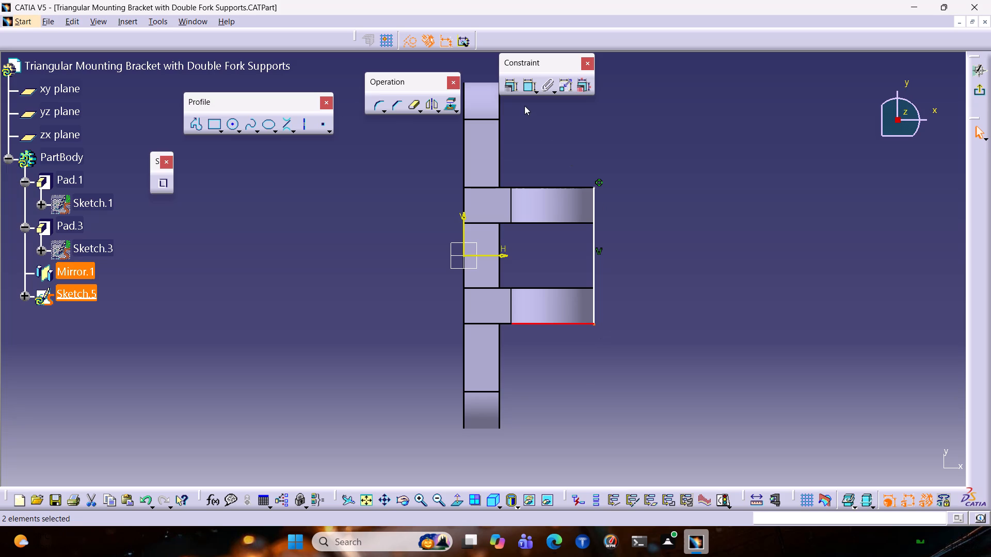
left_click(514, 86)
left_click_drag(898, 280, 894, 285)
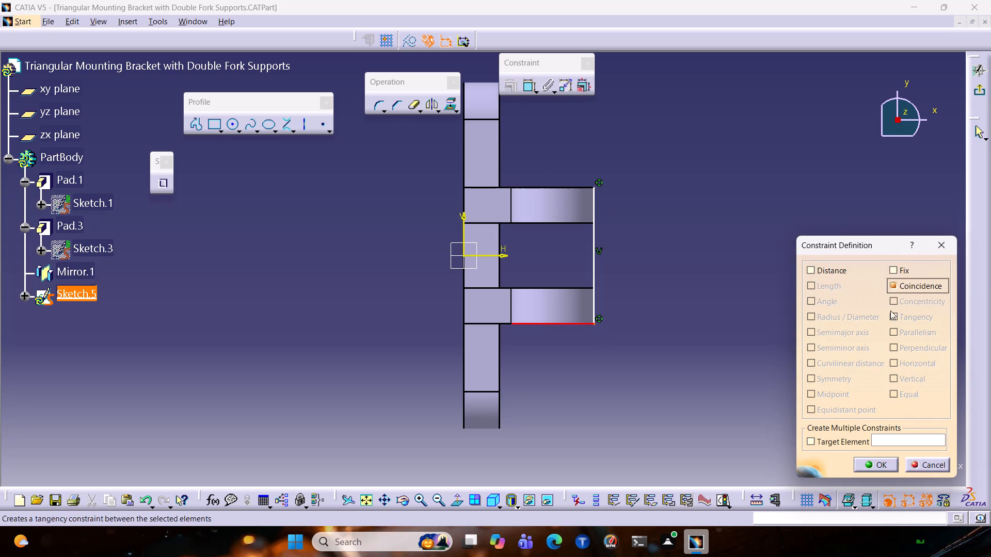
left_click(885, 456)
left_click(866, 457)
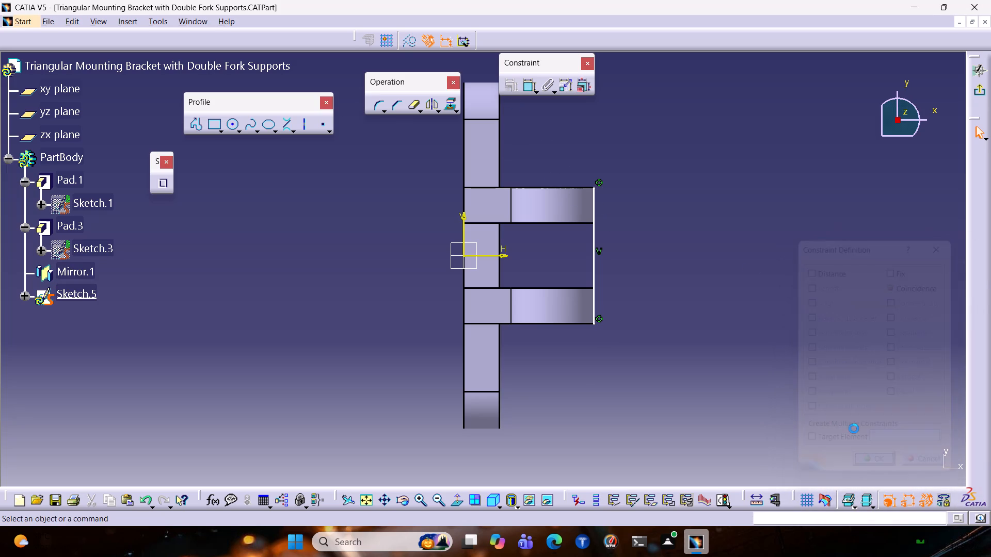
left_click(712, 163)
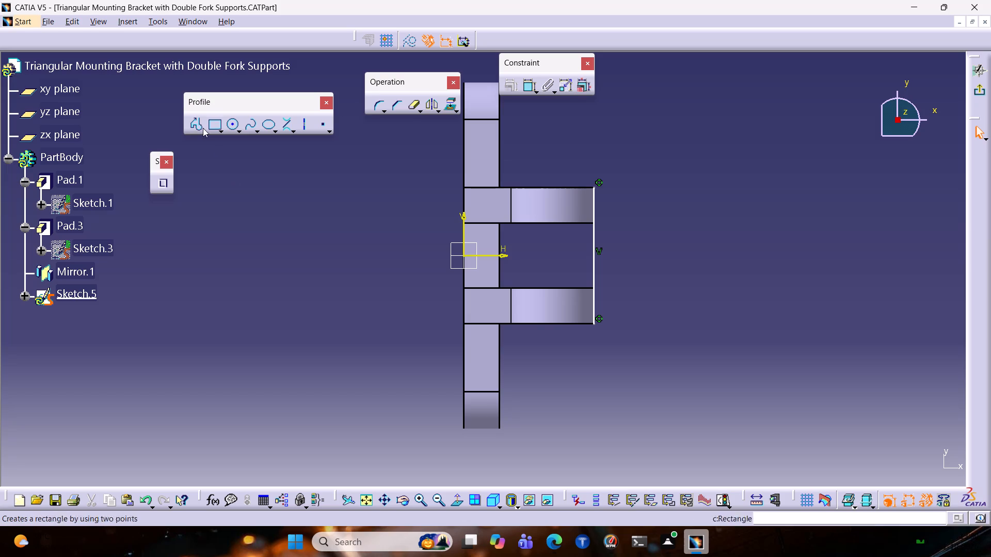
Close the line into a rectangle about 32 mm wide, reaching the plate's face along both forks' outer edges, and exit the sketch.
left_click(203, 127)
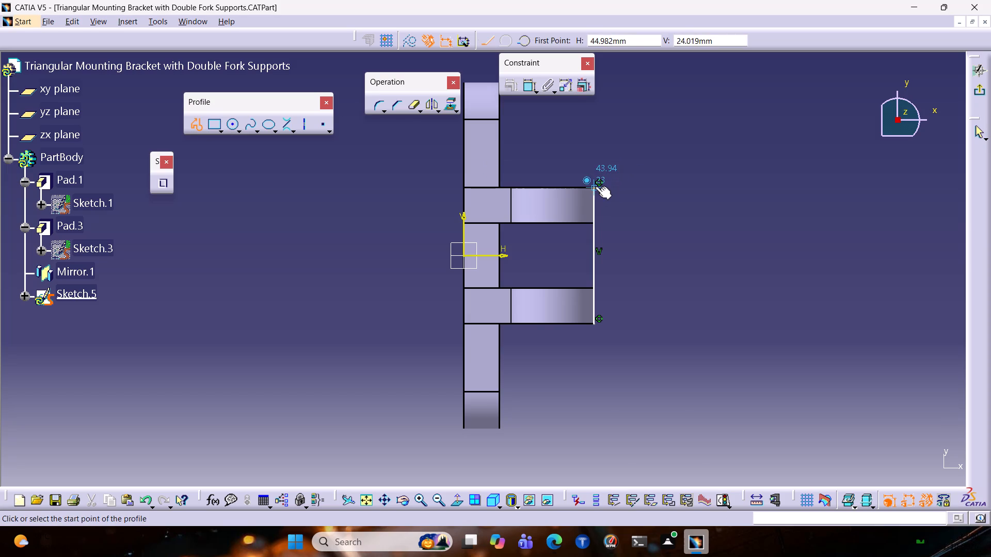
left_click(595, 188)
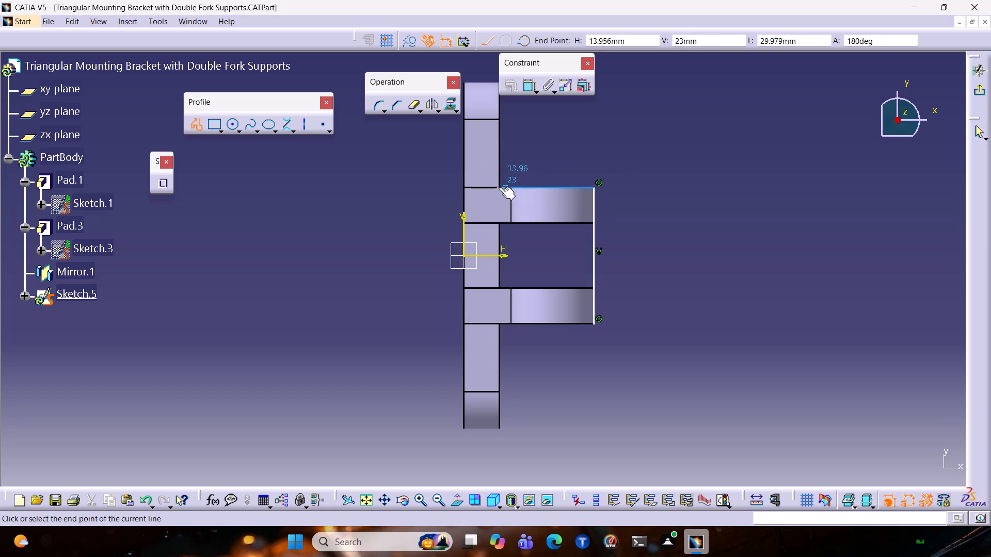
left_click(499, 186)
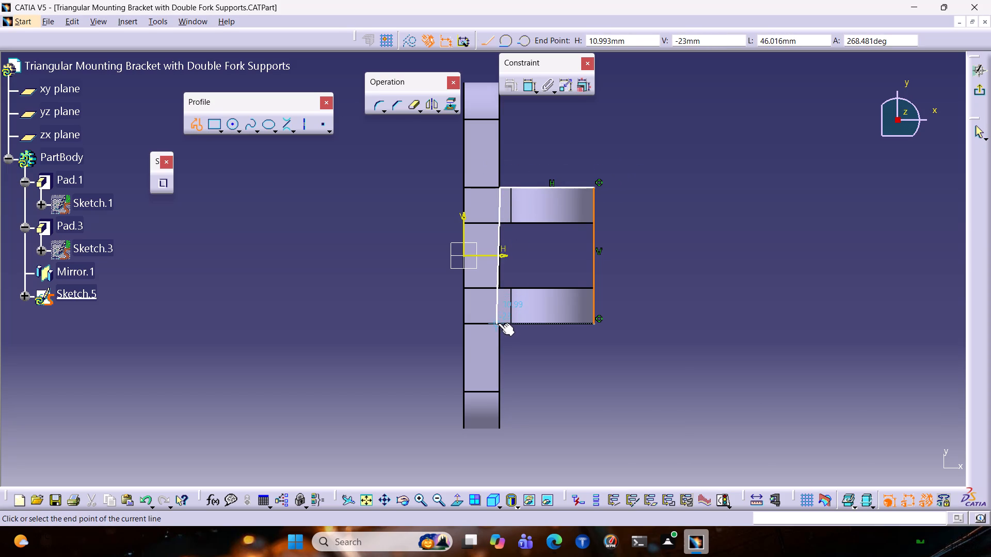
left_click(499, 323)
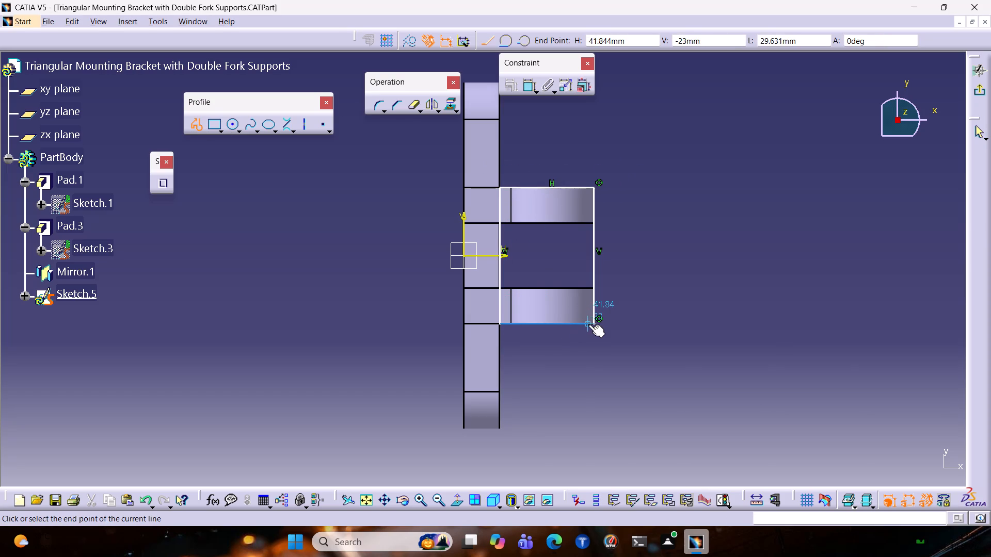
left_click(594, 323)
key("Escape")
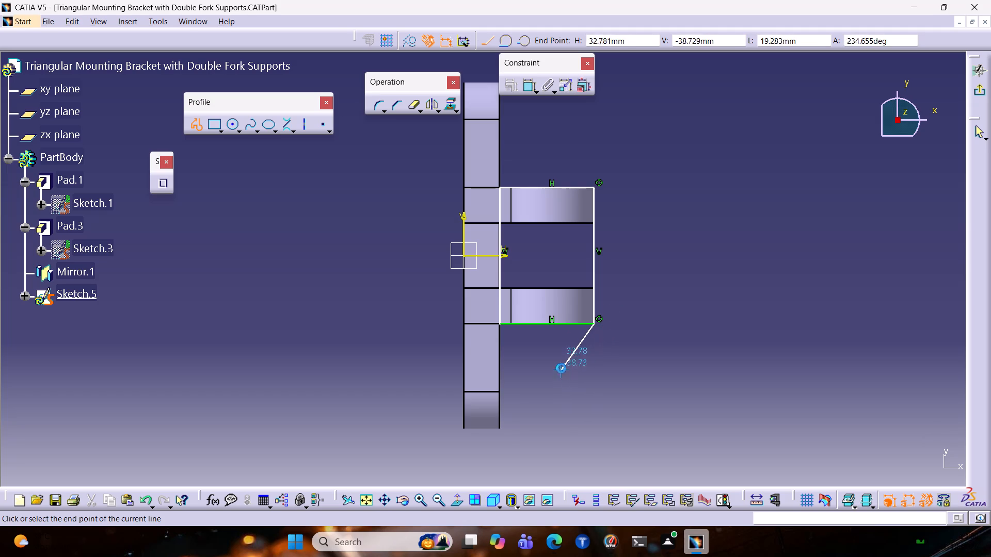
key("Escape")
left_click(977, 96)
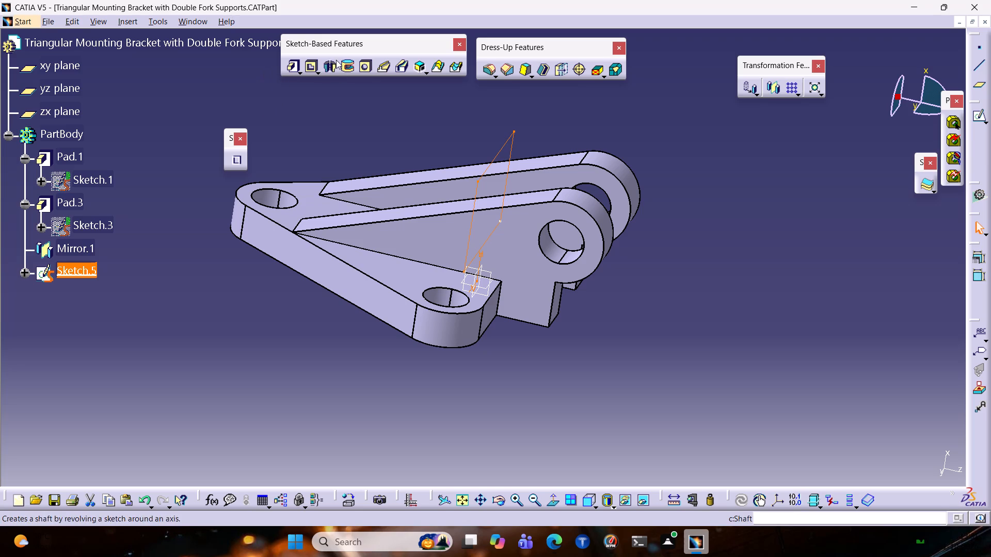
Set up a pad of the new rectangular sketch with a 23 mm length and preview it.
left_click(292, 65)
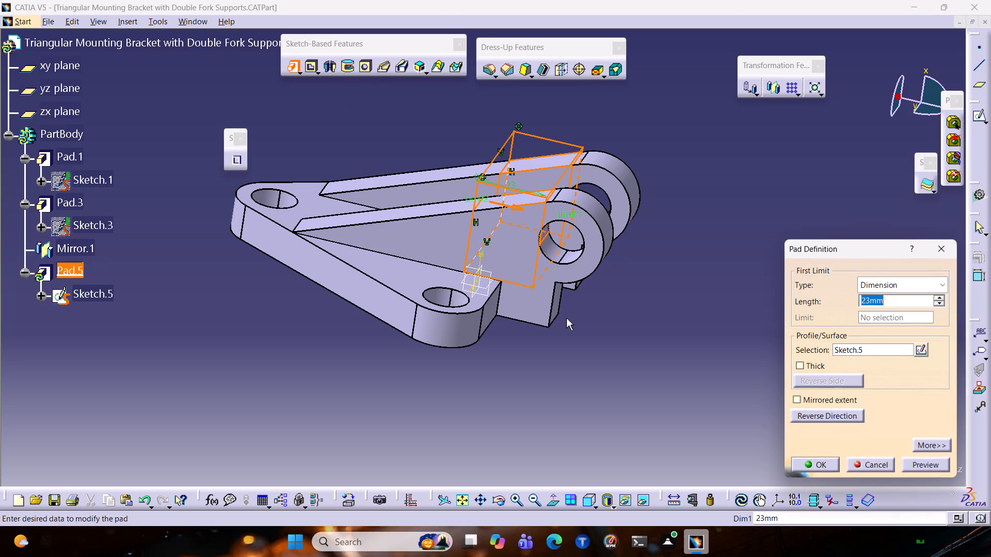
middle_click_drag(714, 305, 421, 327)
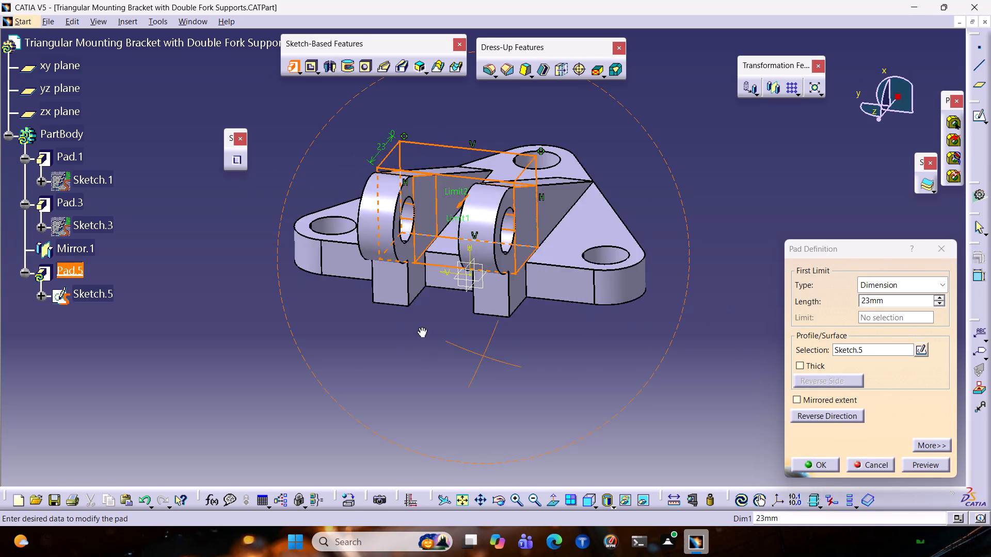
middle_click_drag(421, 327, 461, 323)
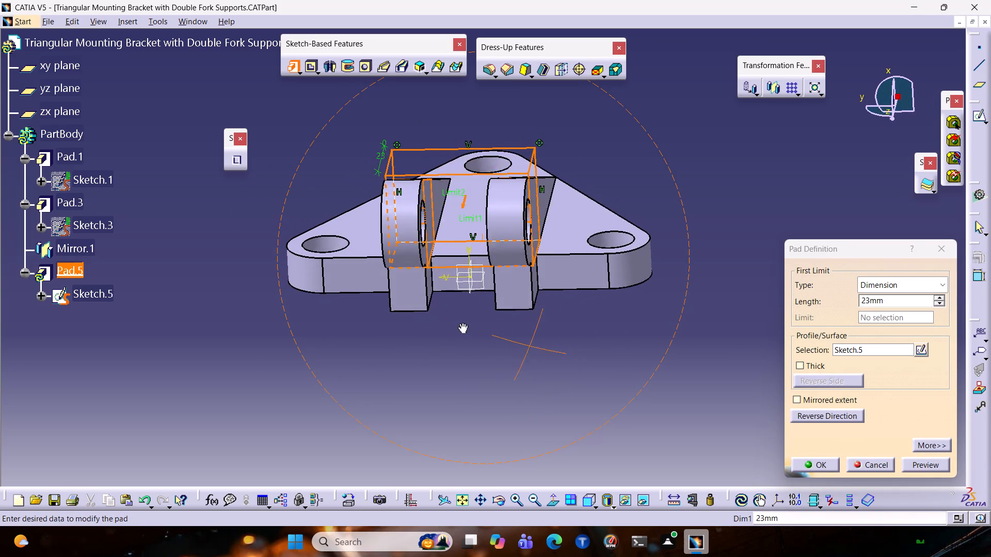
middle_click_drag(461, 323, 475, 319)
middle_click_drag(585, 173, 601, 179, "ctrl")
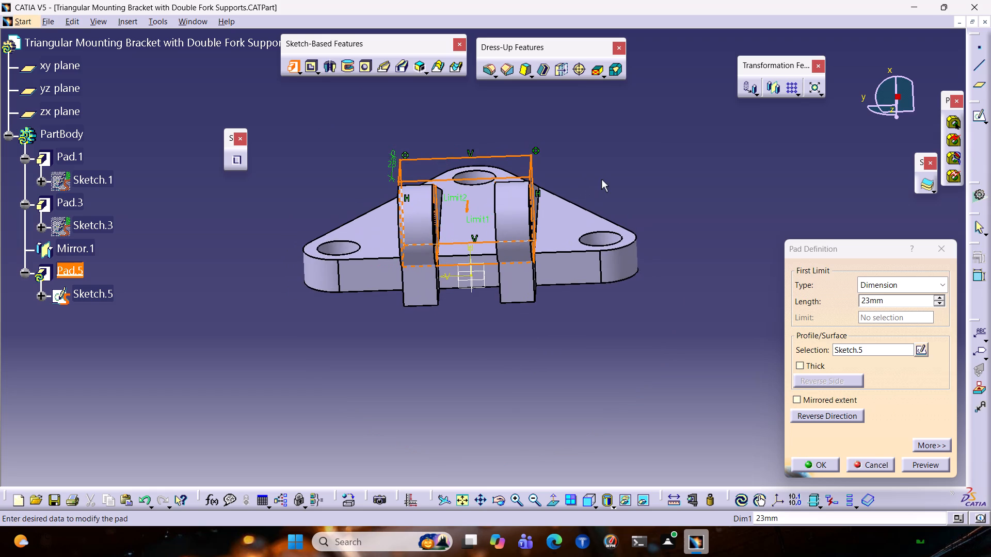
middle_click_drag(601, 179, 611, 198, "ctrl")
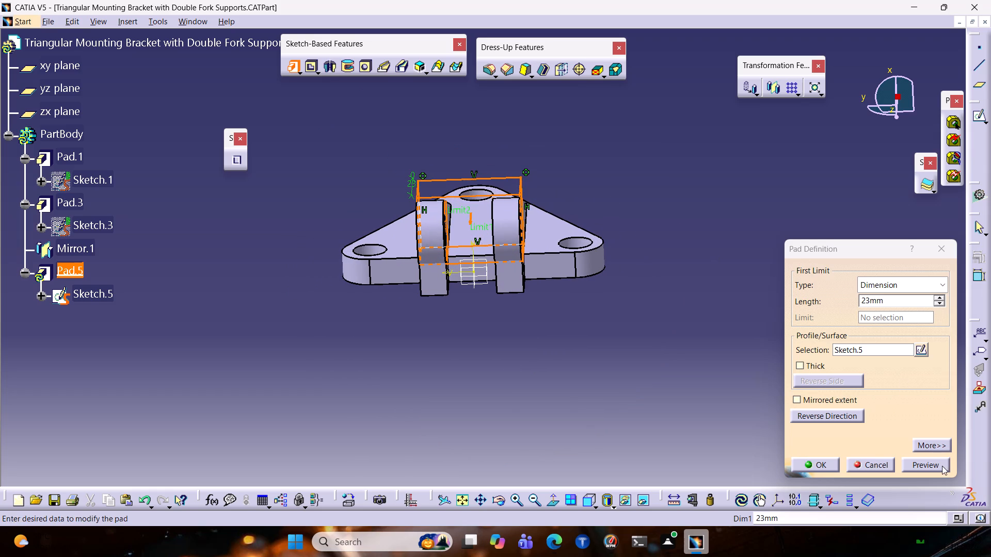
left_click(942, 466)
Examine the previewed block from several sides, checking its direction and extent against the fork supports, their holes and the plate.
middle_click_drag(638, 323, 580, 341, "ctrl")
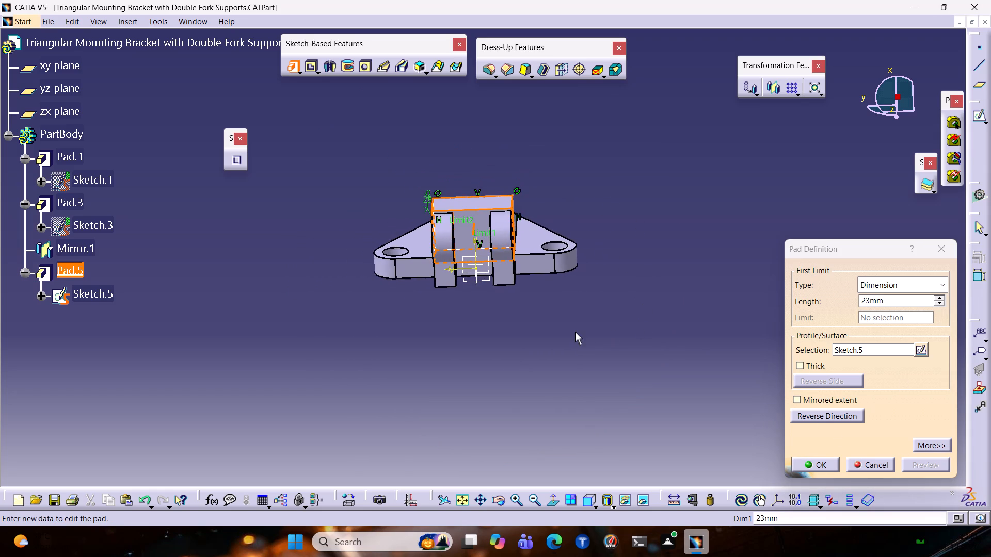
middle_click_drag(558, 340, 524, 502)
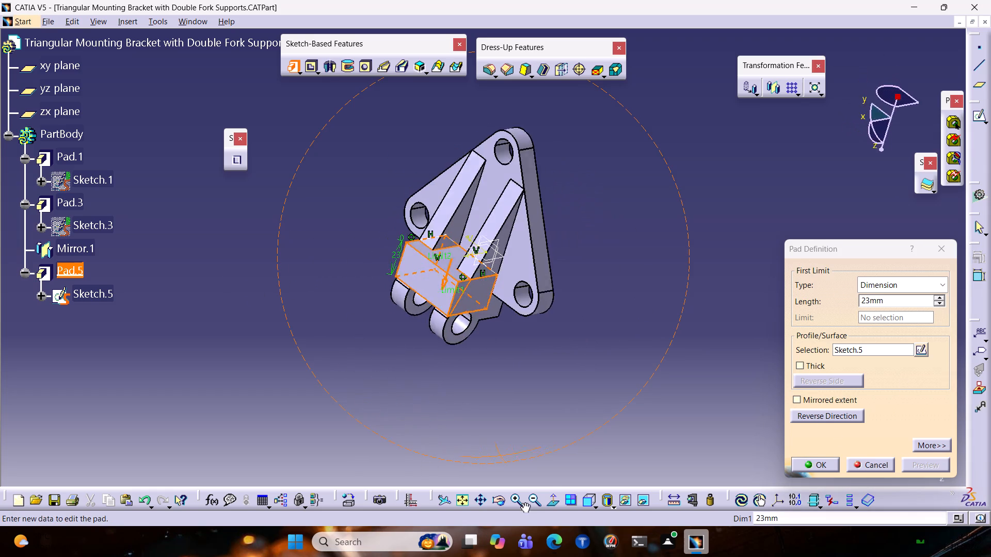
middle_click_drag(524, 502, 548, 97)
scroll(546, 482, "up", 1, "ctrl")
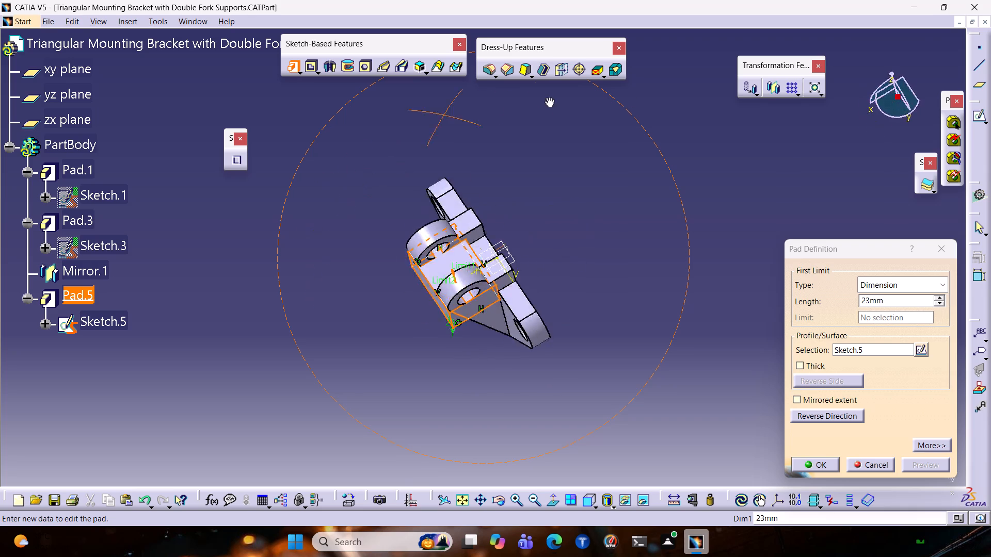
middle_click_drag(548, 97, 504, 373)
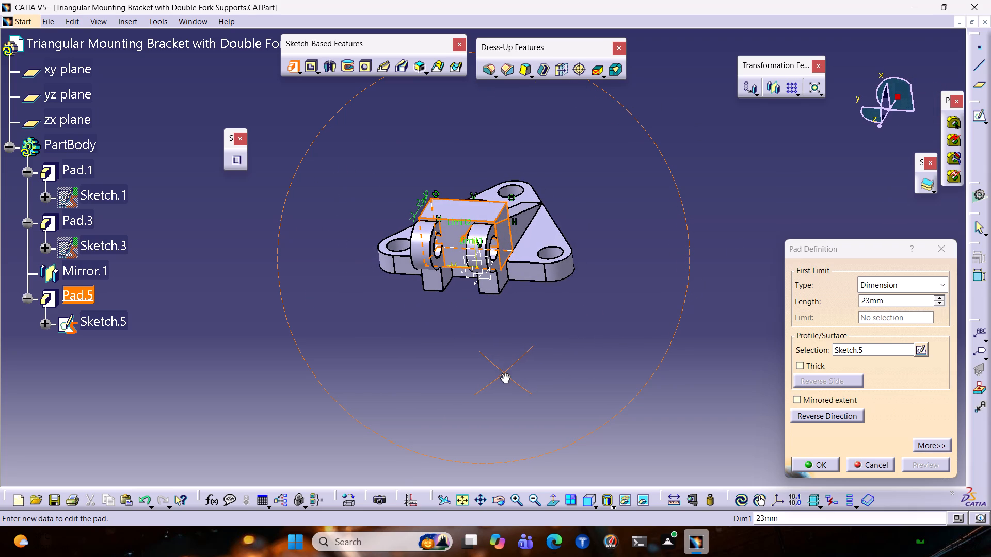
middle_click_drag(504, 373, 504, 373)
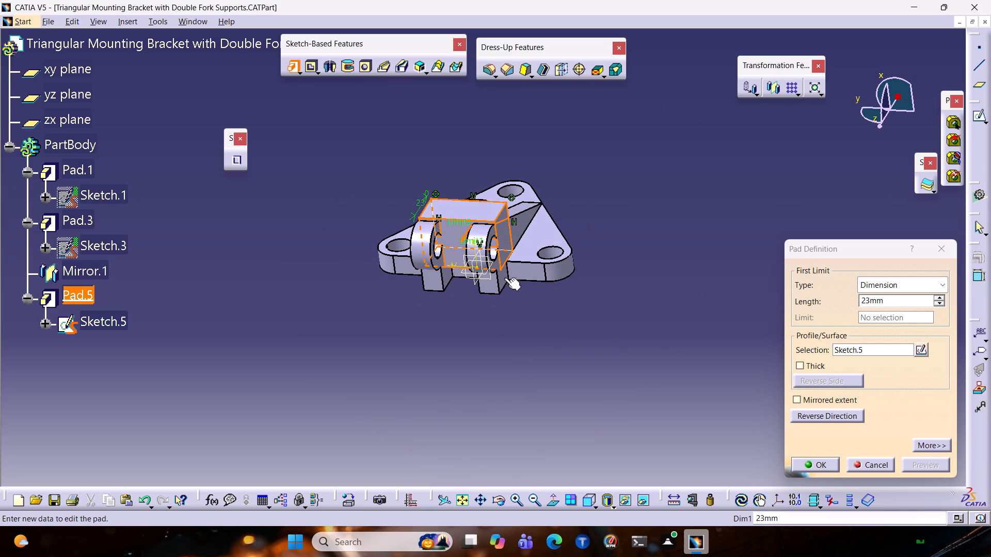
middle_click_drag(626, 282, 679, 248, "ctrl")
middle_click_drag(643, 253, 642, 255)
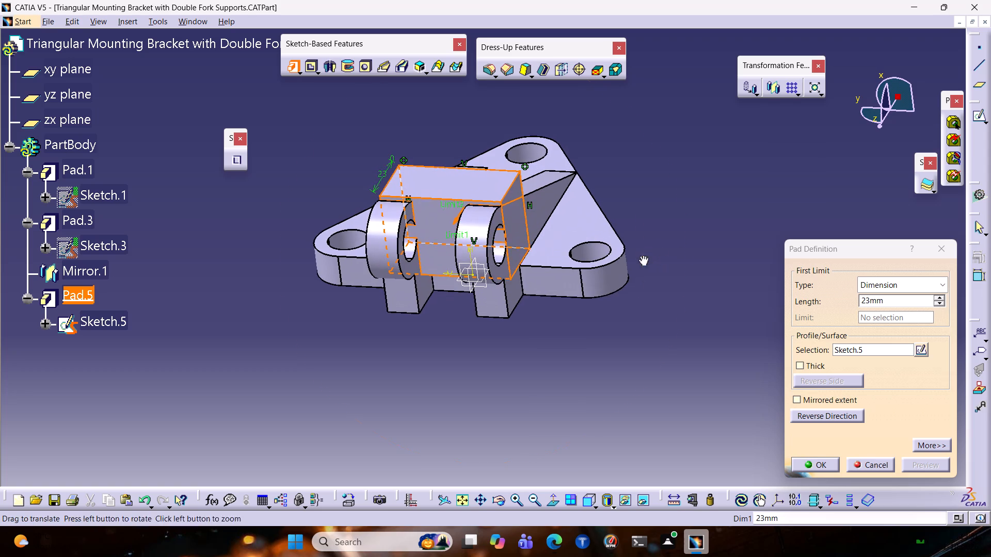
middle_click_drag(642, 255, 409, 273)
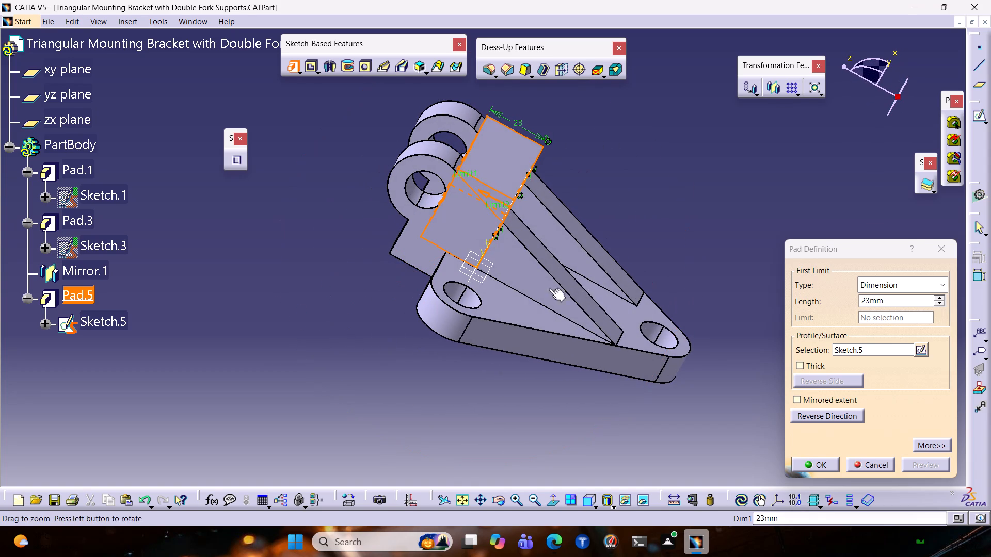
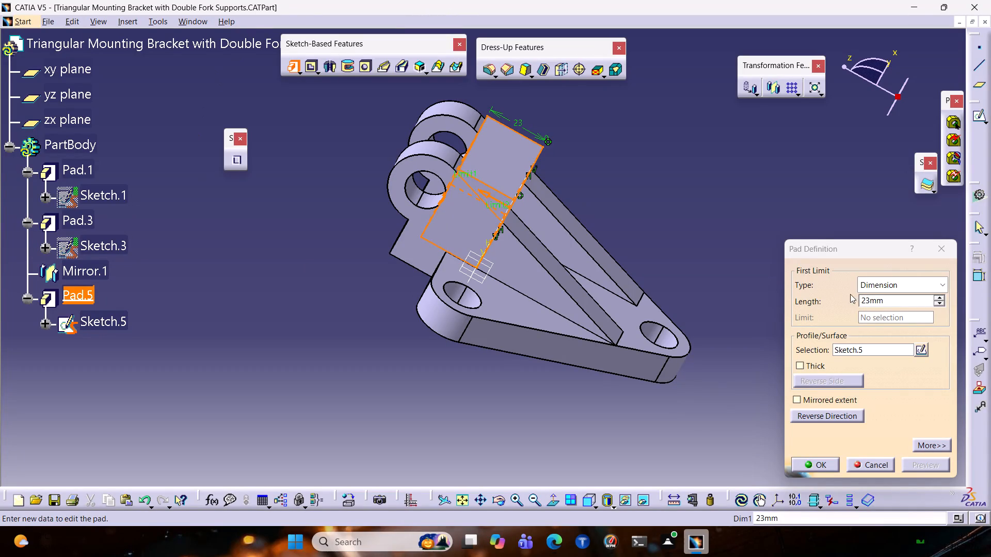
Cancel the pad definition of the rectangular sketch.
left_click(939, 250)
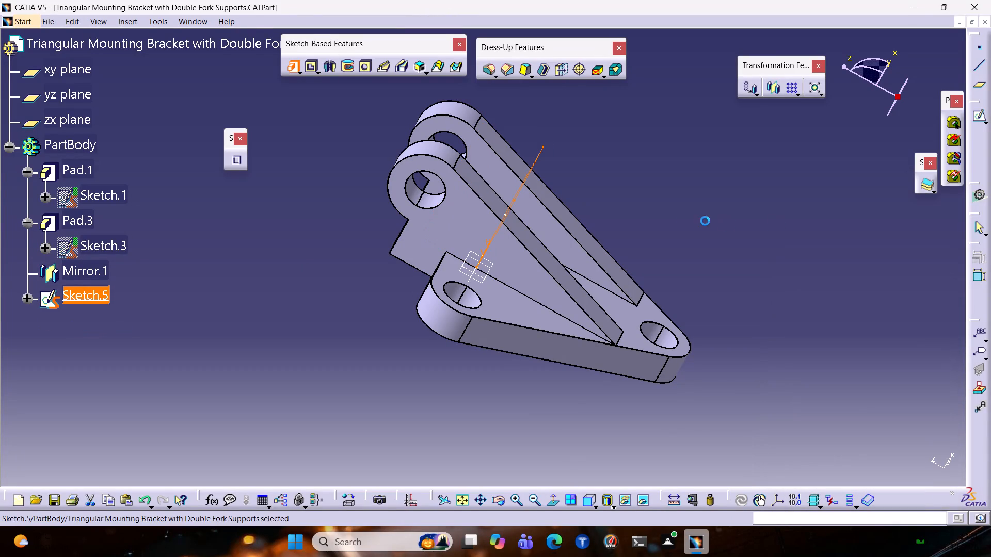
left_click(681, 222)
Reopen the rectangular sketch and join its outer corners with two sloping lines about 42 mm long, meeting on the horizontal axis.
double_click(525, 180)
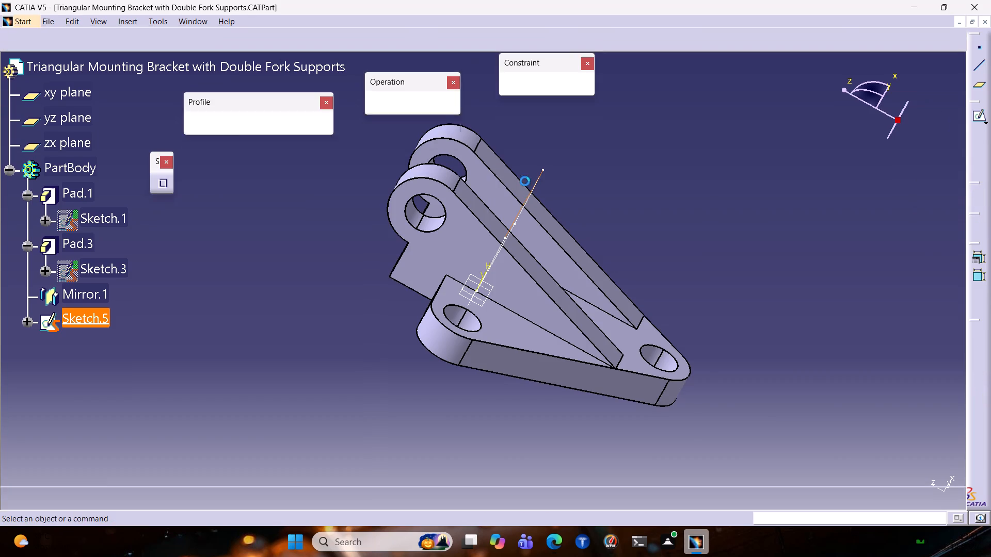
left_click(191, 126)
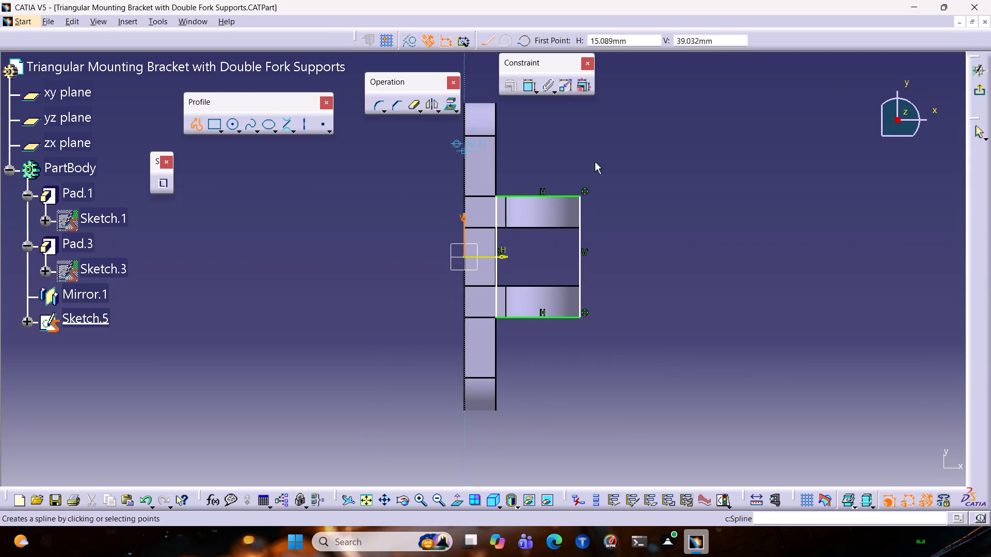
left_click(579, 199)
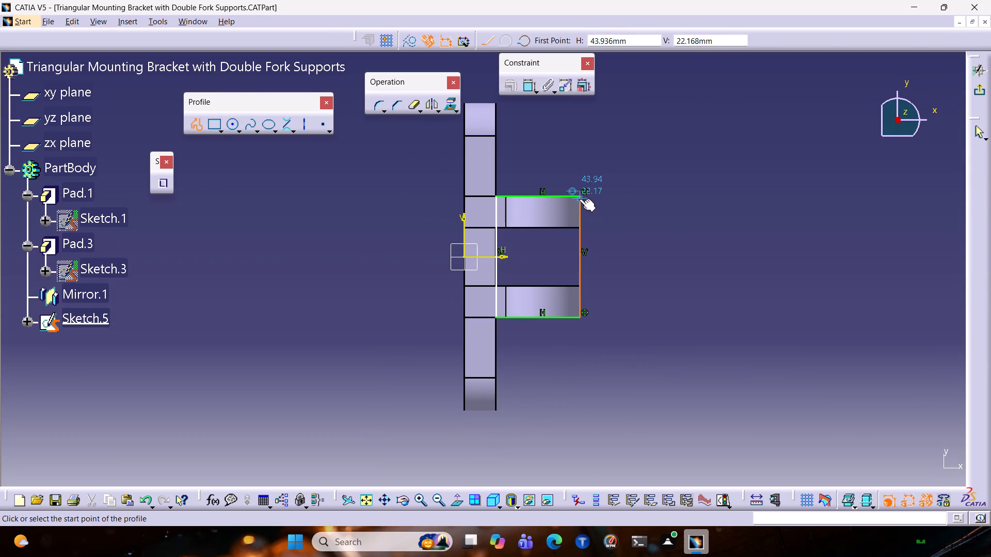
key("Escape")
left_click(197, 120)
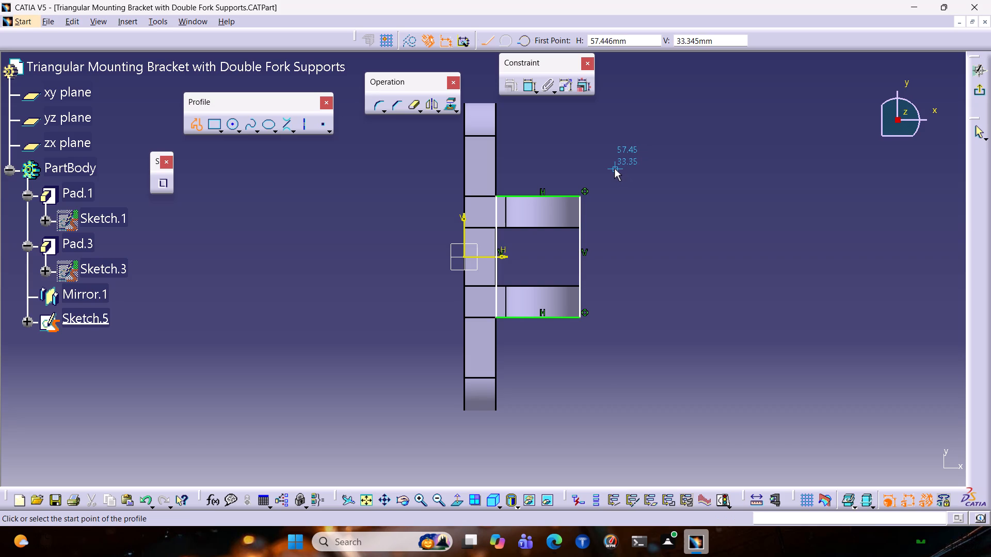
left_click(581, 195)
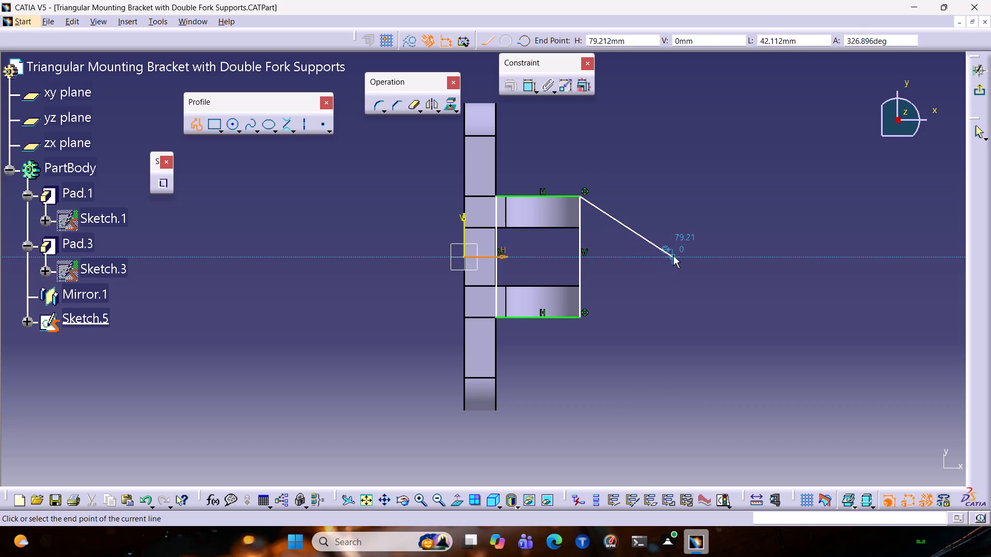
left_click(673, 256)
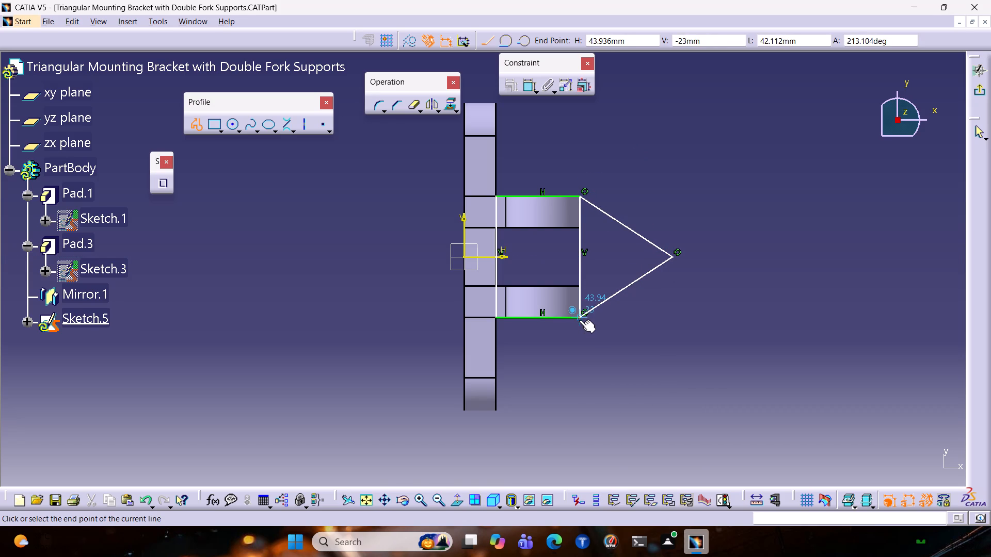
left_click(579, 320)
key("Escape")
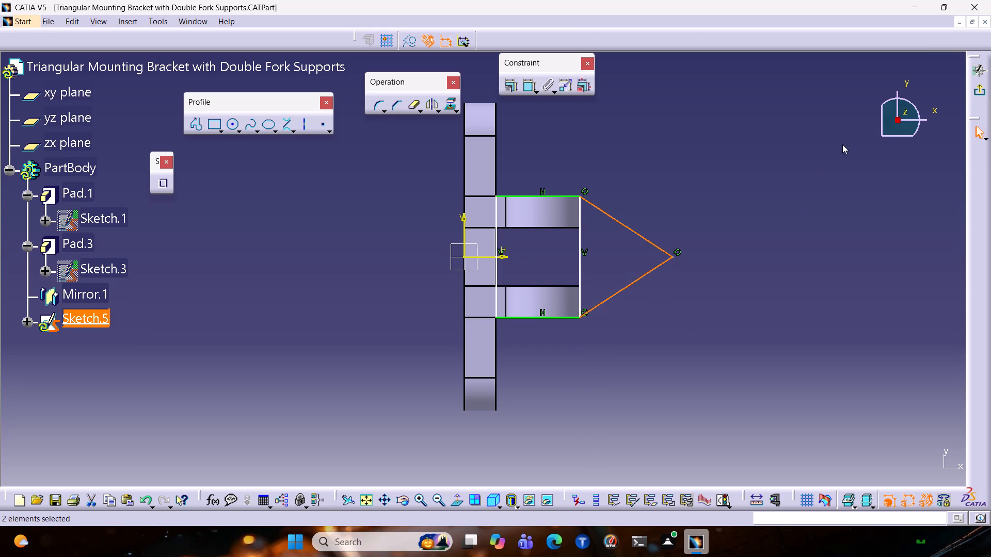
key("Escape")
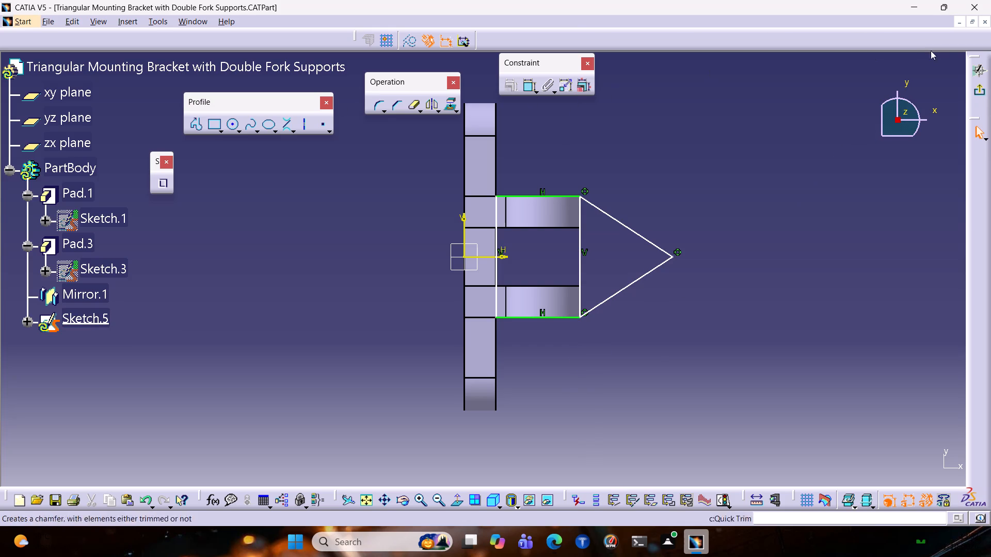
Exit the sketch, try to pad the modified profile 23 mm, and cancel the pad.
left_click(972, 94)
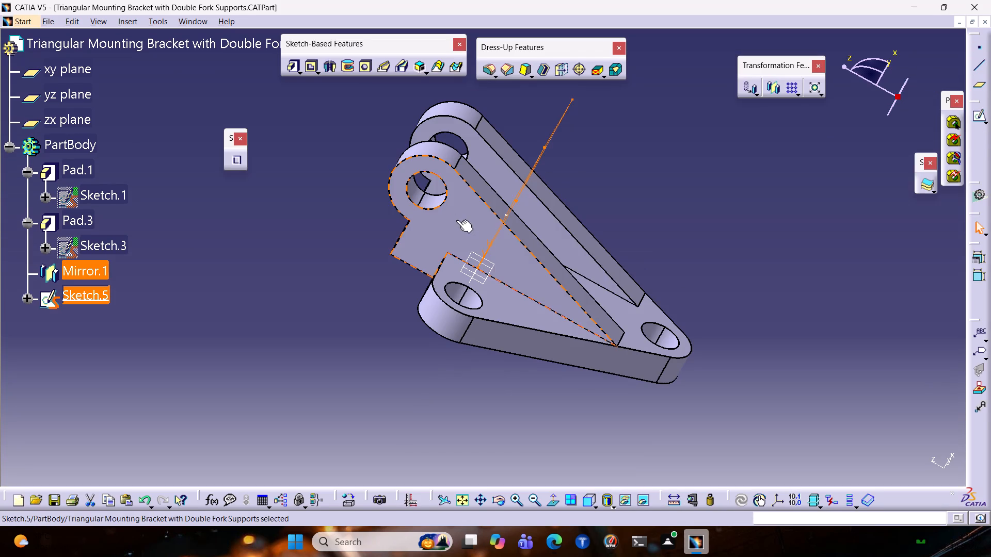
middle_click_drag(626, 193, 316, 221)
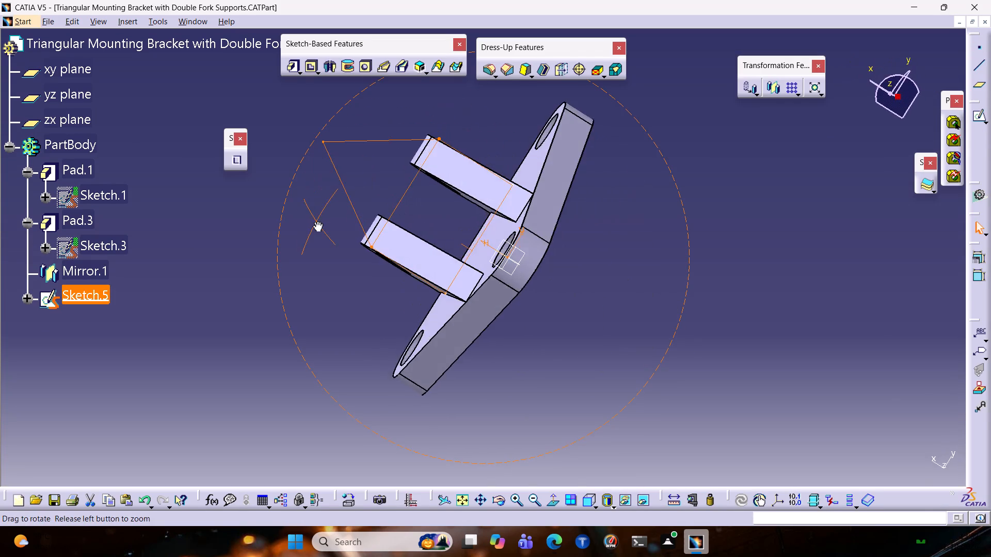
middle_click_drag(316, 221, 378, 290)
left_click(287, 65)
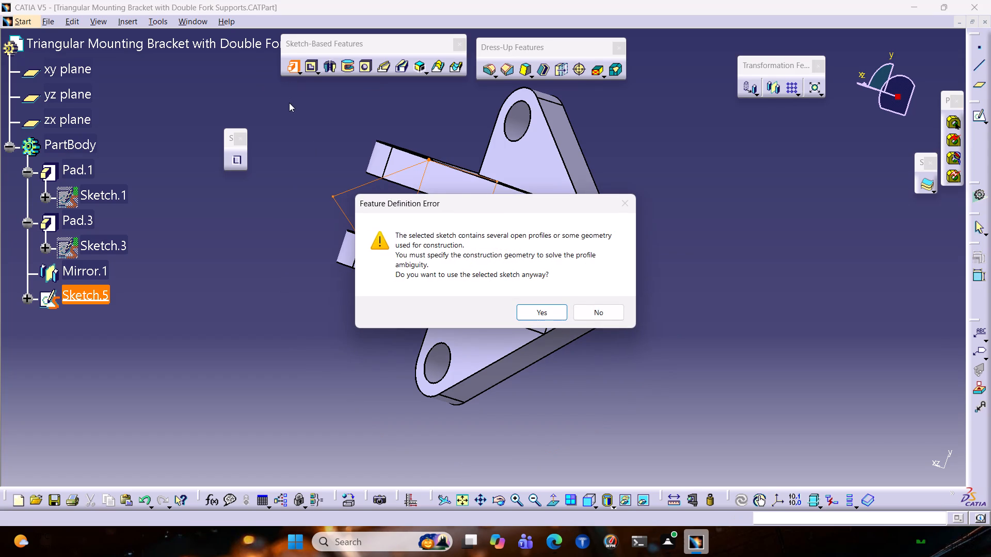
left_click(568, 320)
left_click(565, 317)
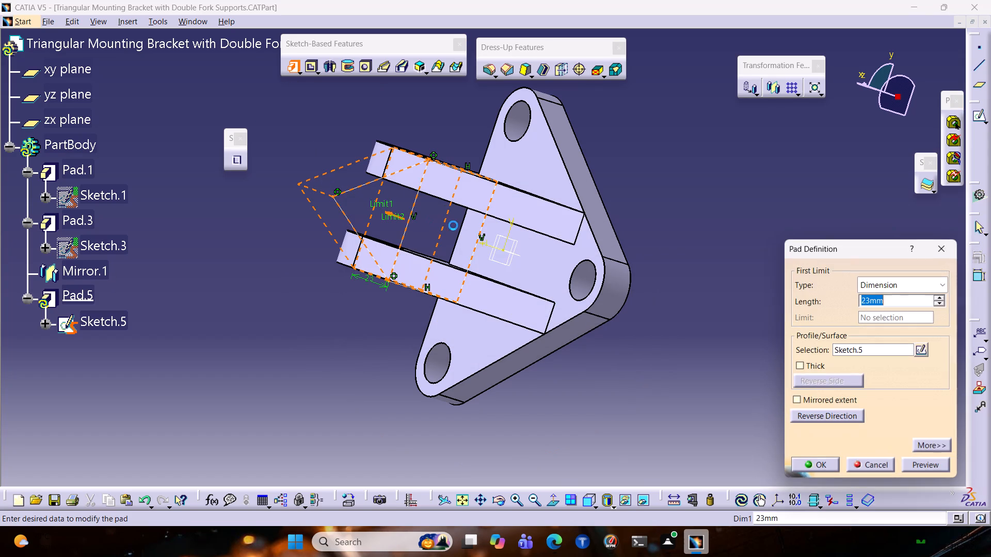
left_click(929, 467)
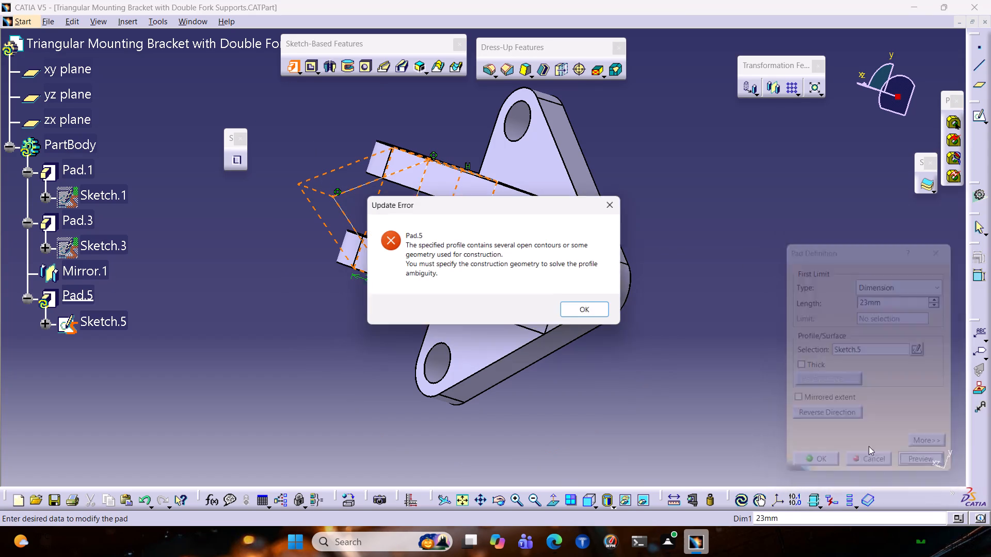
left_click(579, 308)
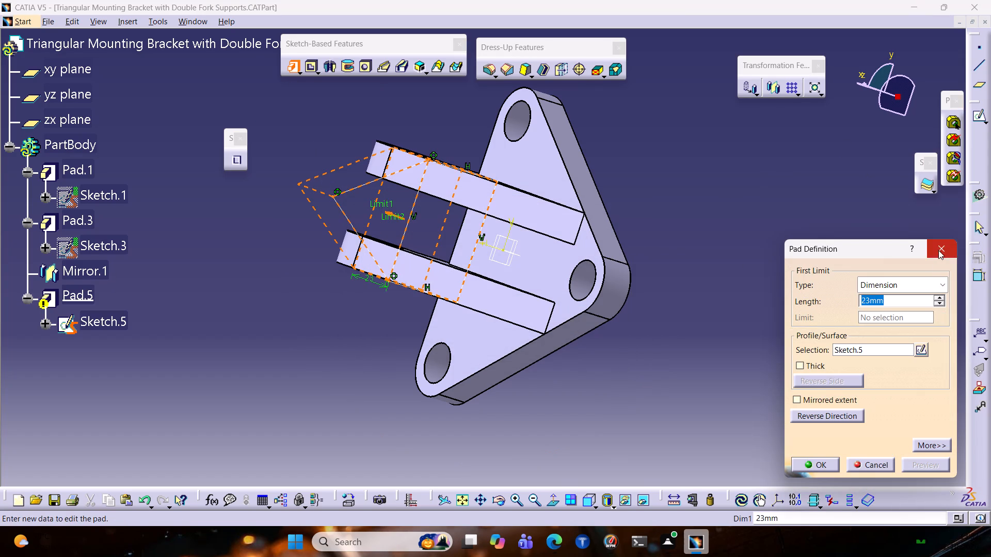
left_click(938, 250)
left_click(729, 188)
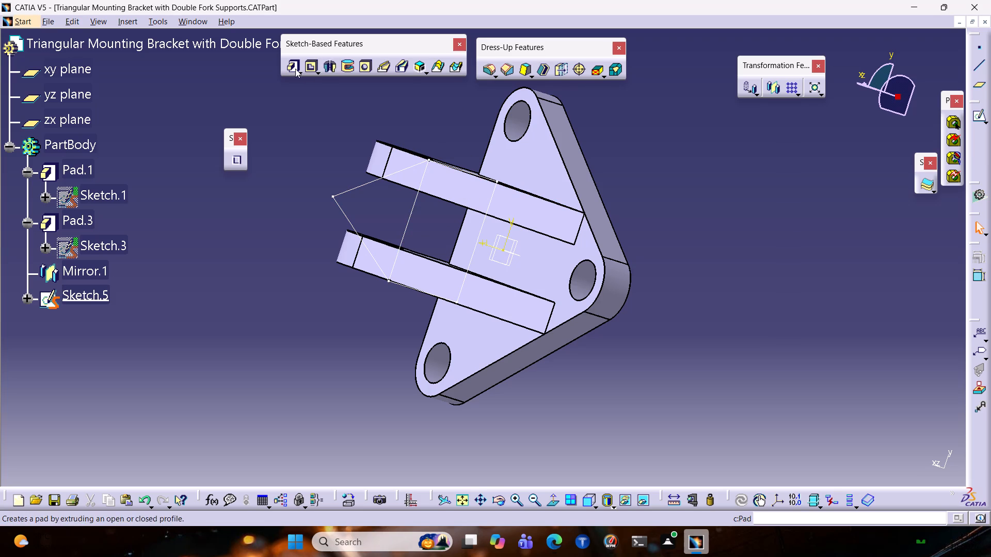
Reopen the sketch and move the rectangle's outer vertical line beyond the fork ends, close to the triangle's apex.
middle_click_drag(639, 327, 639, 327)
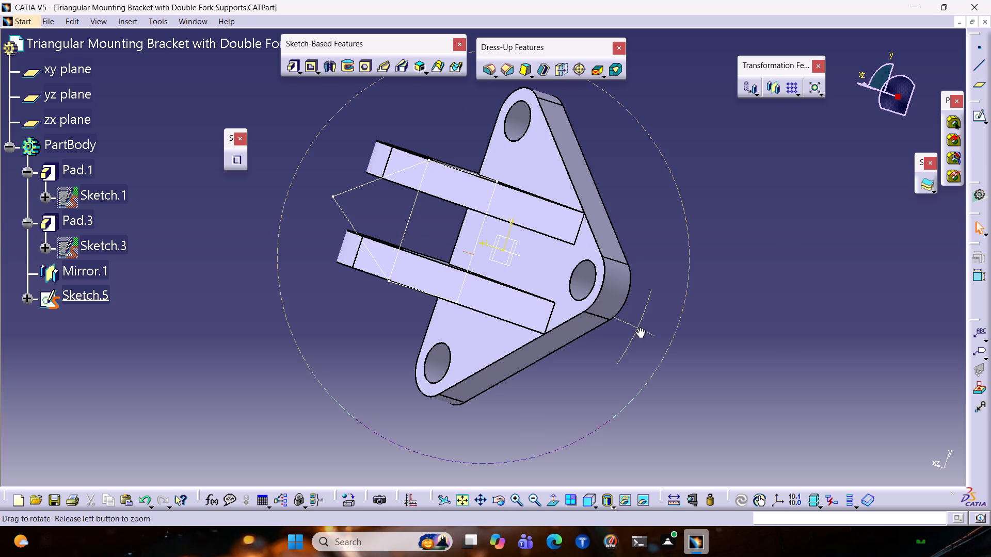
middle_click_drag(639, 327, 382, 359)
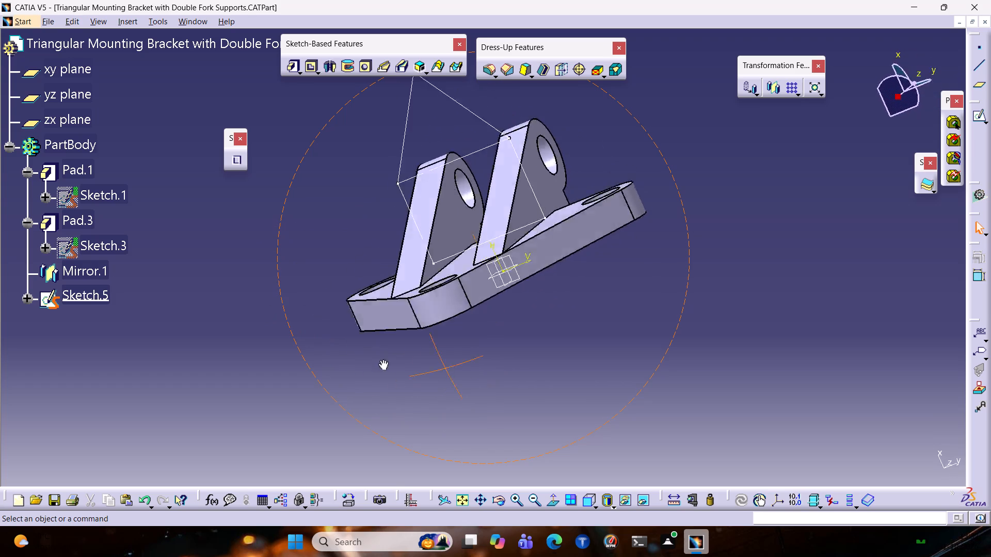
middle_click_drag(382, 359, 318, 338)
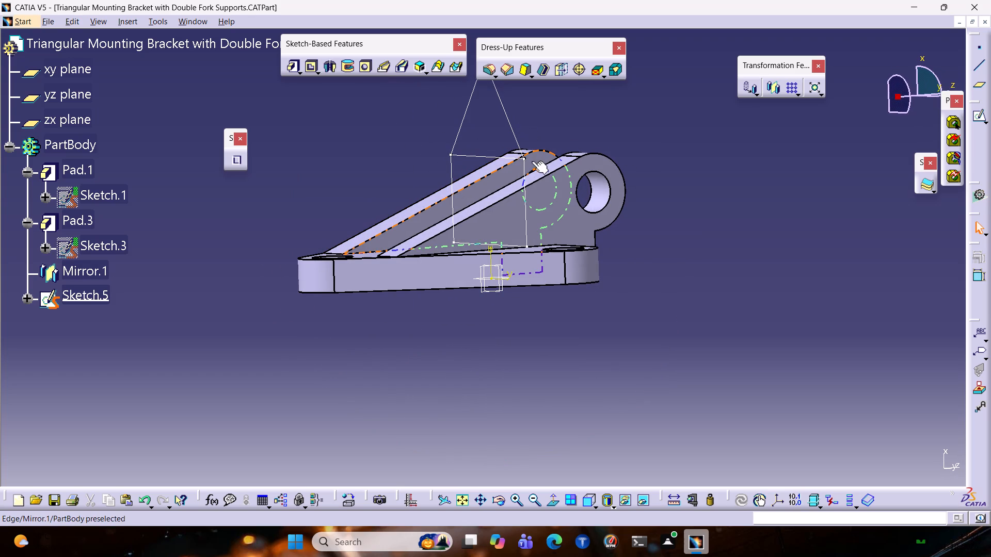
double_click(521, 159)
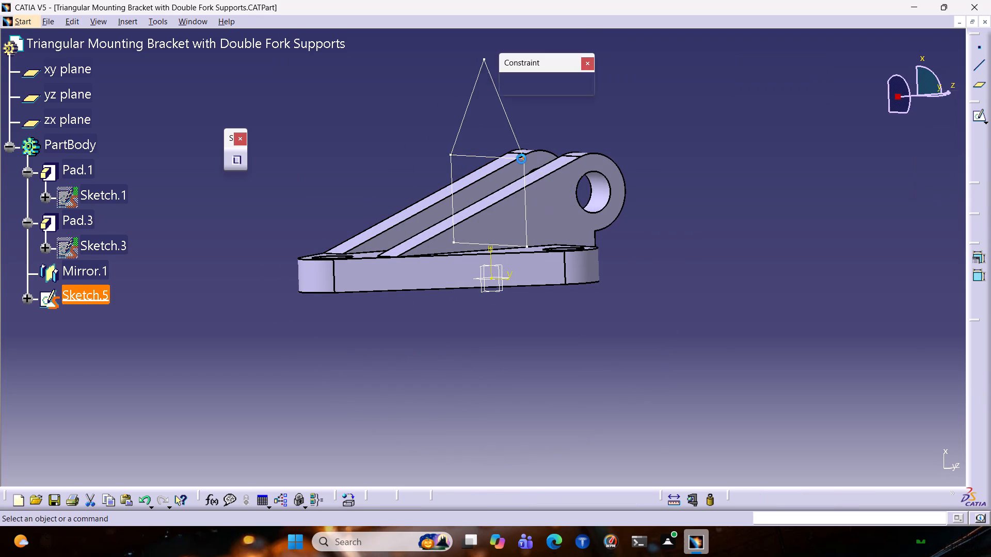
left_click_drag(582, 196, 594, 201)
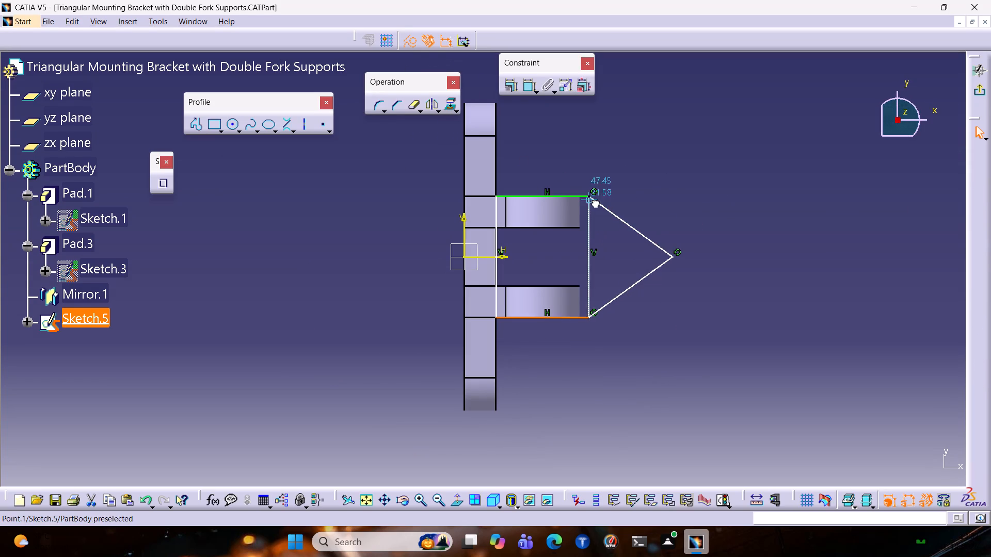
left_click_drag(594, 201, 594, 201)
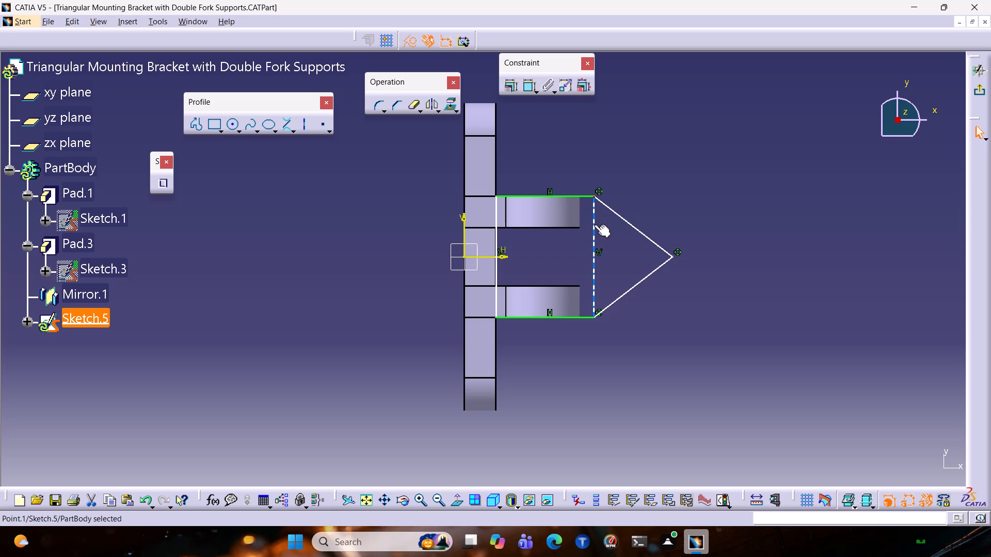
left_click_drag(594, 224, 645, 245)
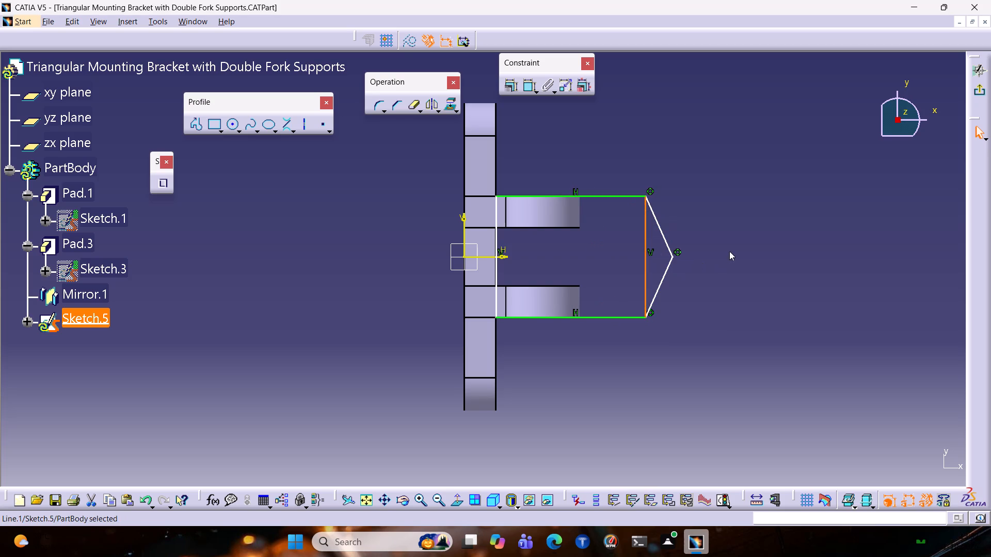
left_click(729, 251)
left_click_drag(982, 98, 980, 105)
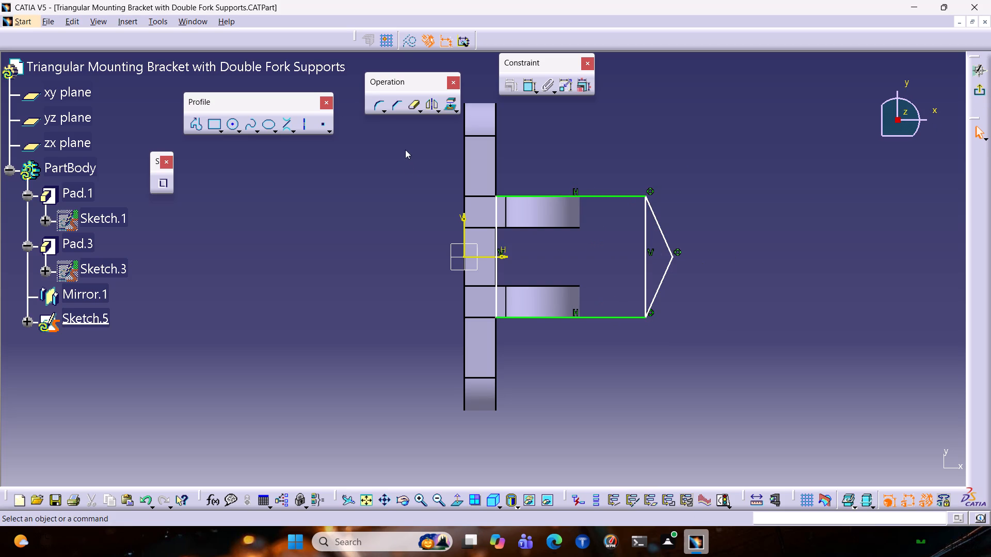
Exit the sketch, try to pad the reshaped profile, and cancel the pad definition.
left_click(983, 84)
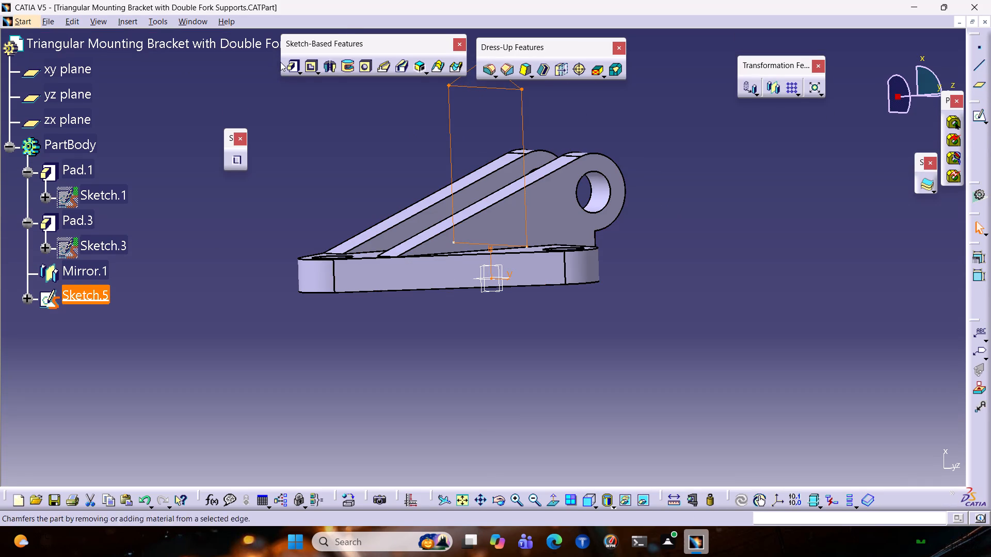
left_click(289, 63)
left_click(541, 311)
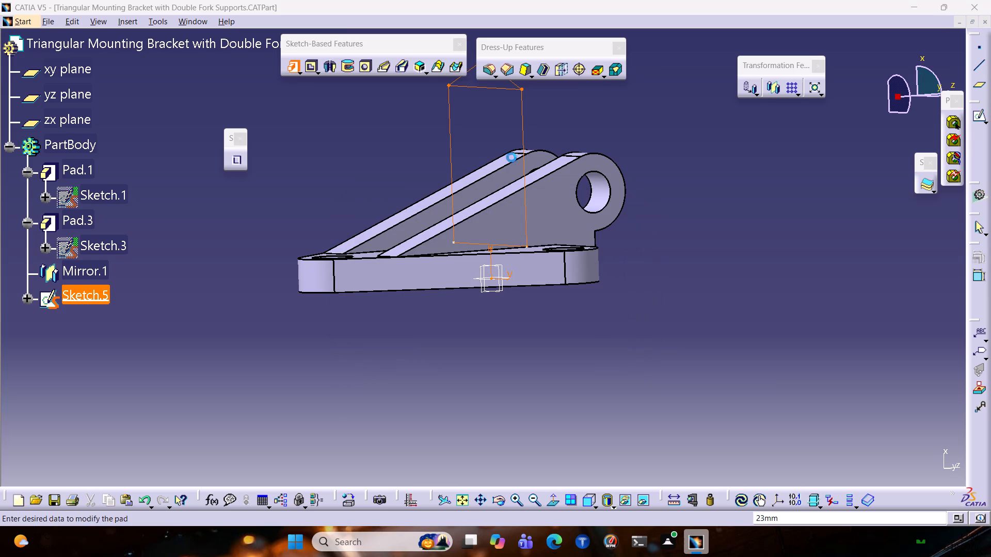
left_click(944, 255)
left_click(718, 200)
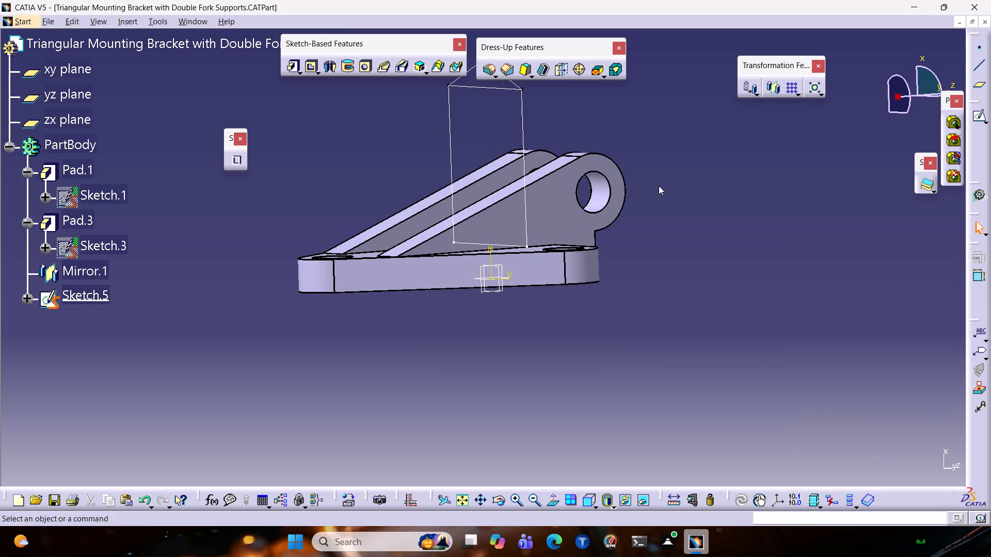
Reopen the sketch and move the outer vertical line away from the apex, back towards the fork ends.
double_click(522, 144)
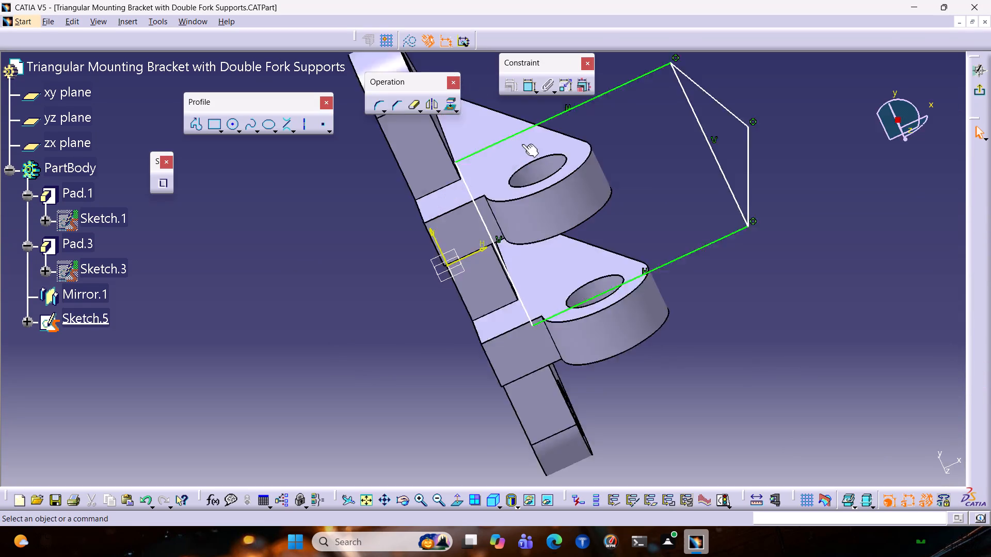
left_click_drag(644, 233, 623, 239)
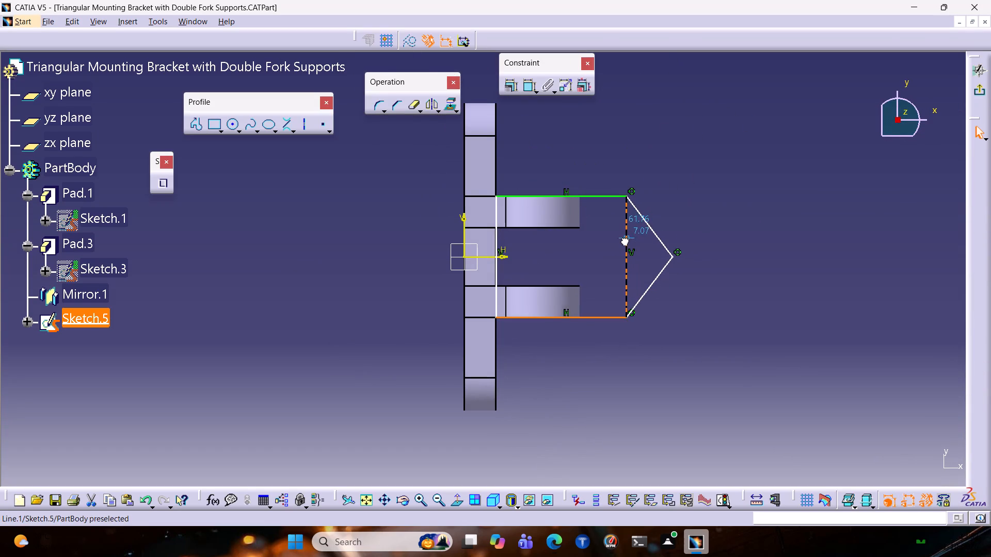
left_click_drag(623, 239, 612, 241)
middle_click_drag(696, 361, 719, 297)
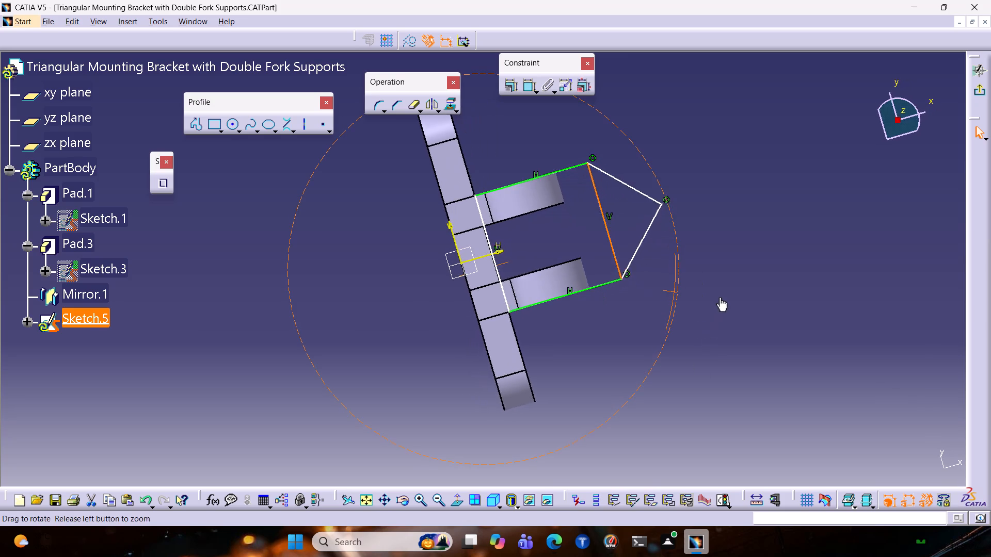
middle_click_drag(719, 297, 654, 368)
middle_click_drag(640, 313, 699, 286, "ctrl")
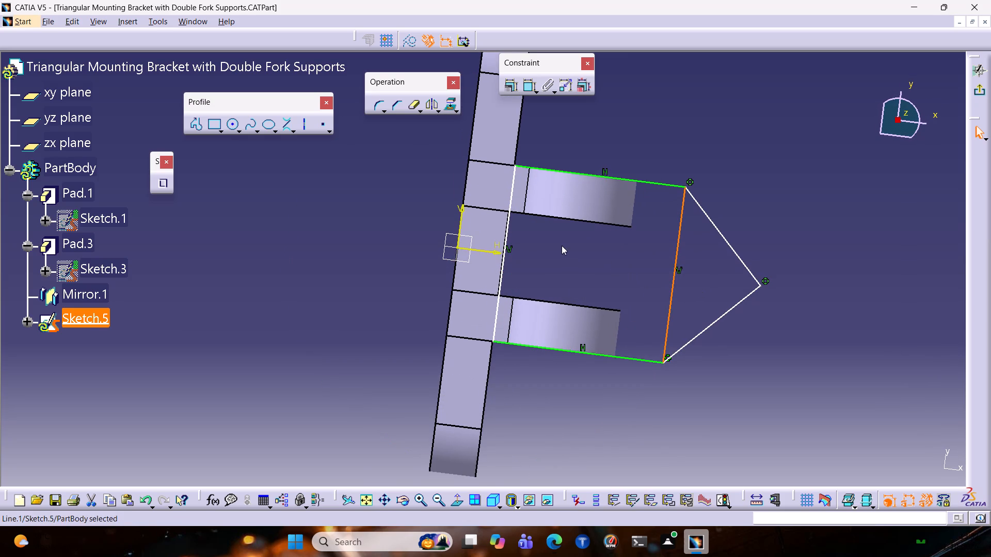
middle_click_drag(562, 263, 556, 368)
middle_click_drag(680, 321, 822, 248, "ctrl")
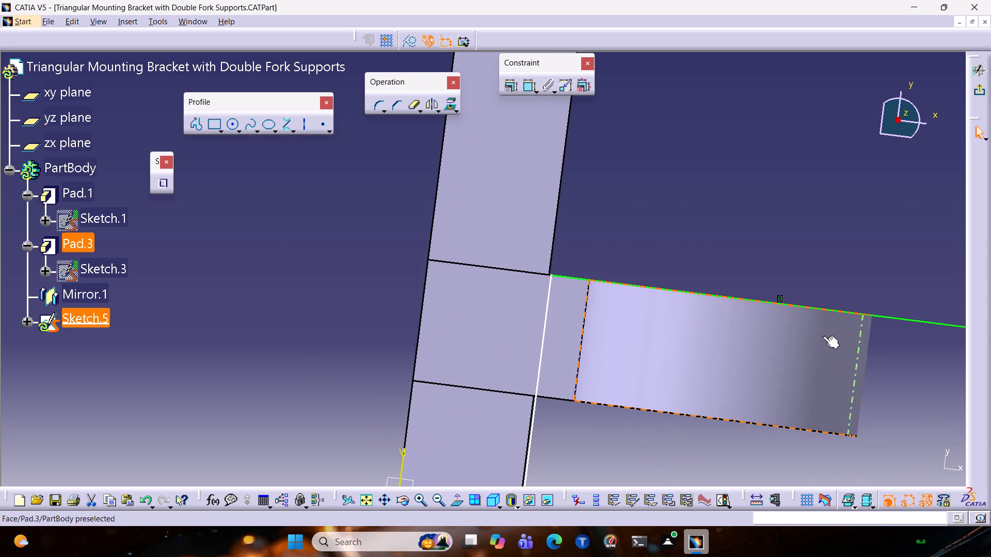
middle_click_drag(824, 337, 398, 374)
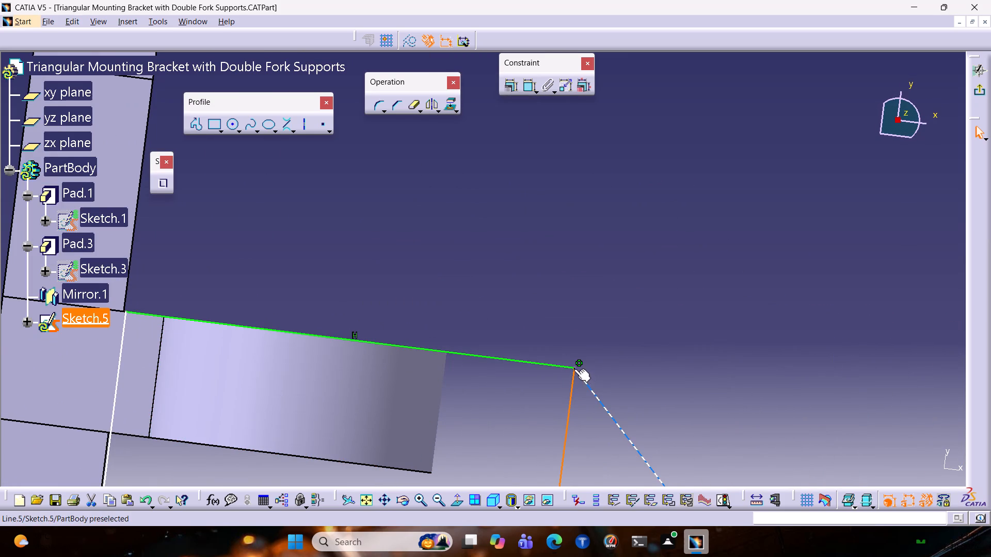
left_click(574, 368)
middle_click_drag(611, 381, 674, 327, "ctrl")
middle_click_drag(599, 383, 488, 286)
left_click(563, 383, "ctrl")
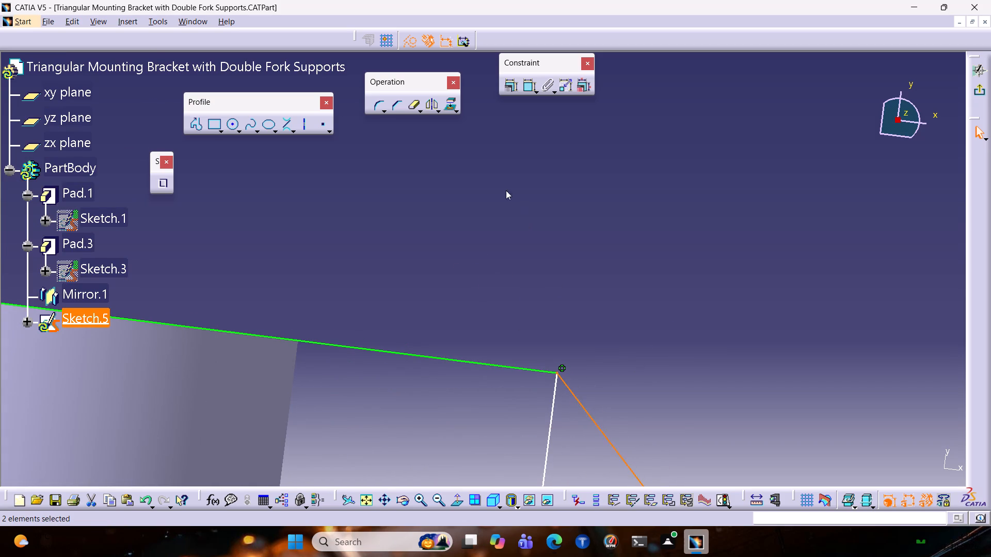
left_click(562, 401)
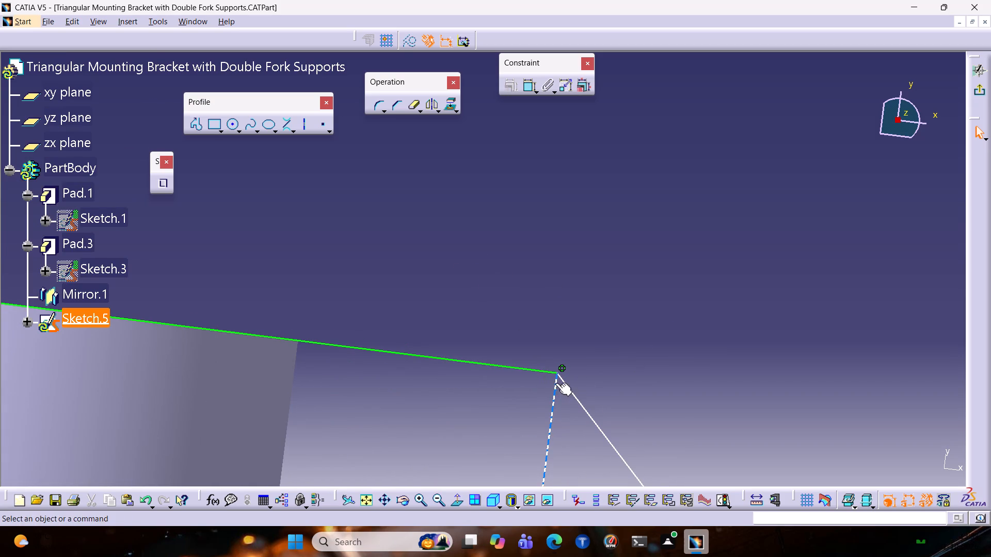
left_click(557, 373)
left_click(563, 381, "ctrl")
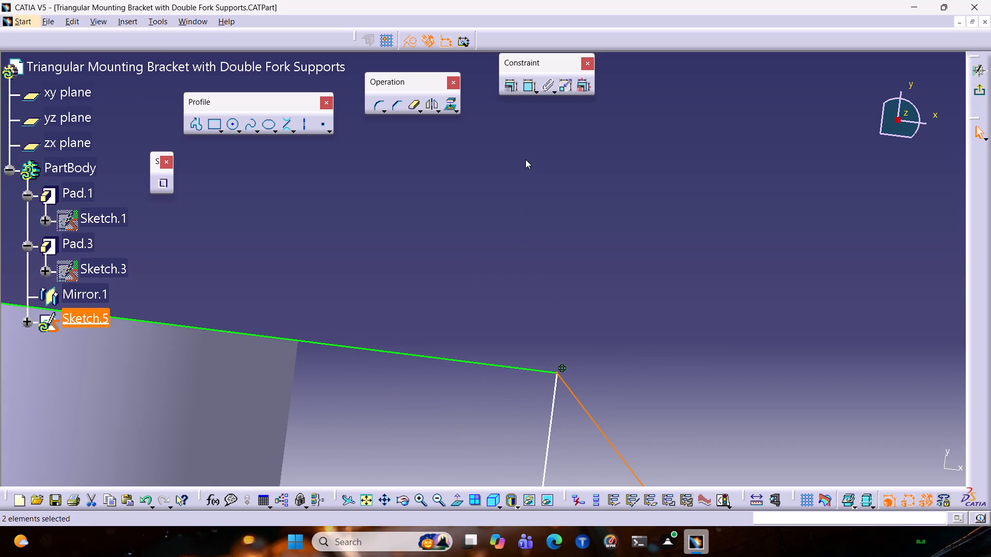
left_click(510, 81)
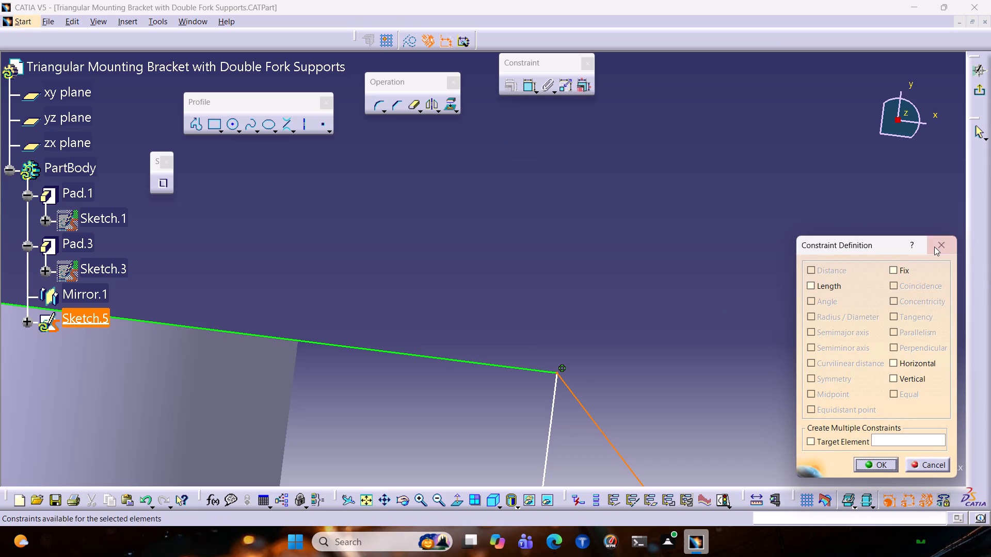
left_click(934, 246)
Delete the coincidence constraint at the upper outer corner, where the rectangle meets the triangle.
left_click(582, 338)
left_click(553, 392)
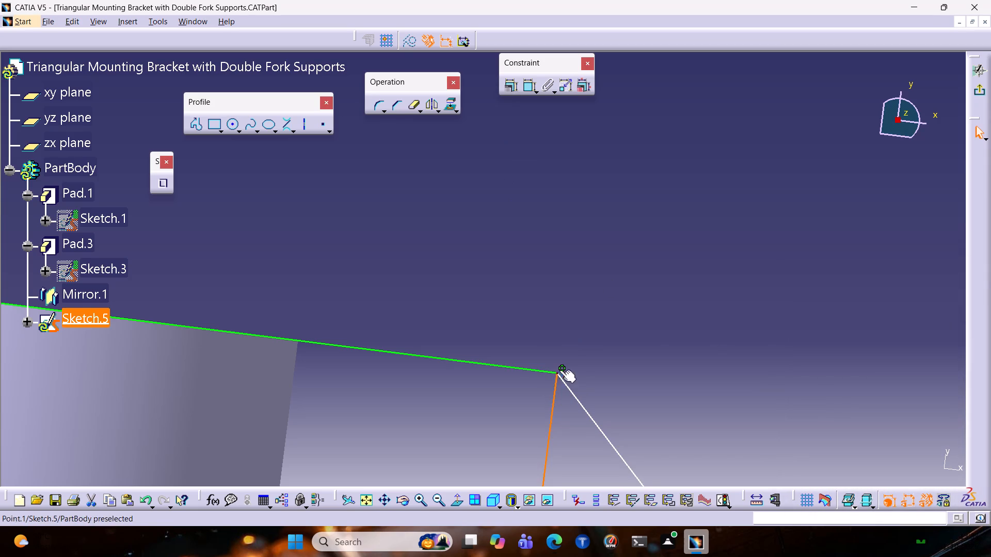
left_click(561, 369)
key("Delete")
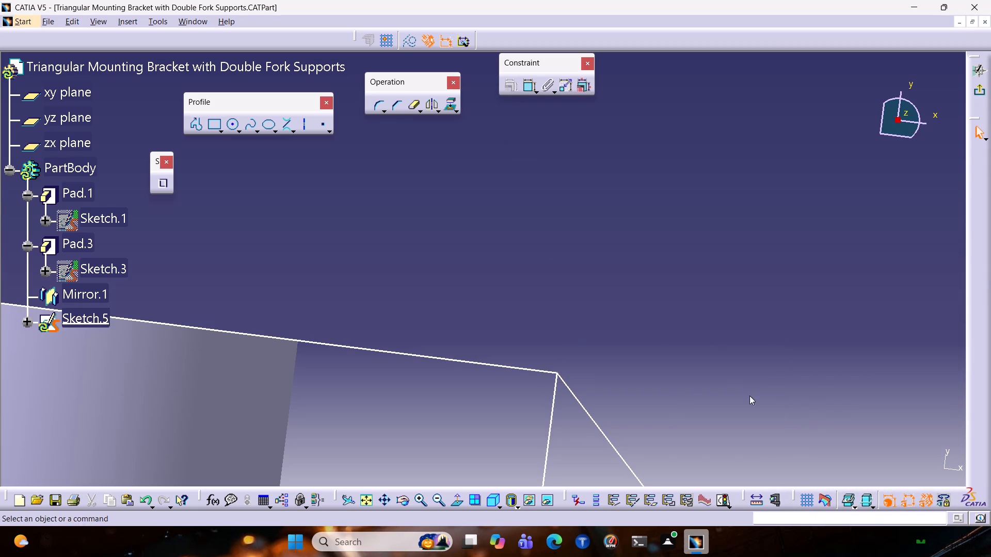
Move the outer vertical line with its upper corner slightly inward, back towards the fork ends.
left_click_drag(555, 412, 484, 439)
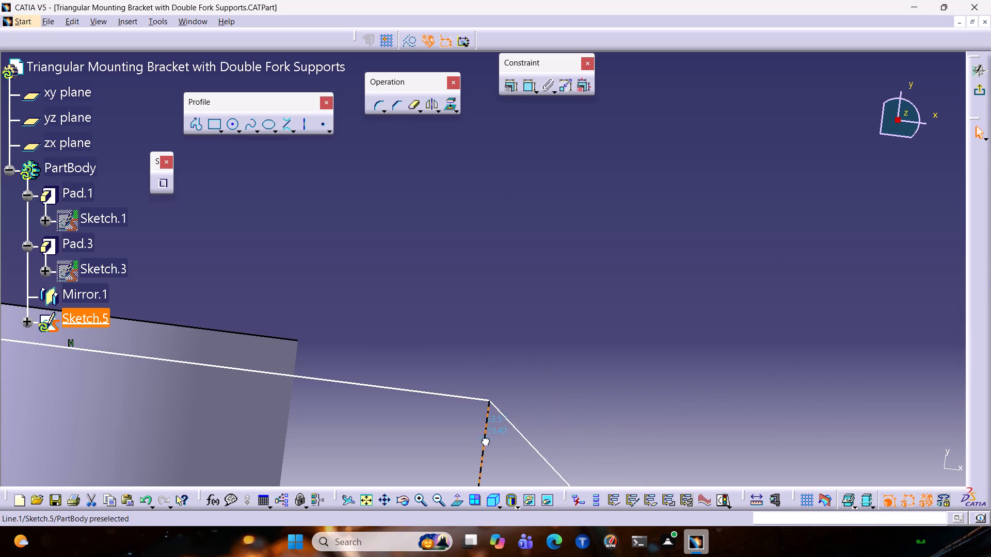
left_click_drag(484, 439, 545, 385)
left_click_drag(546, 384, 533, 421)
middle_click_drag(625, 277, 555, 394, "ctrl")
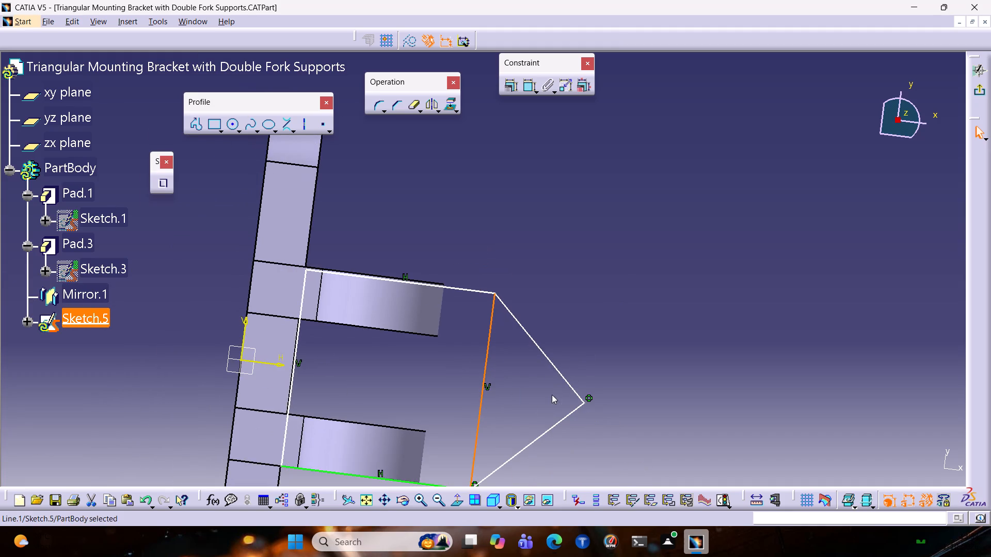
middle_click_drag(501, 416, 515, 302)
Undo the constraint deletion, the profile edits and the creation of the pointed sketch, going back to the mirrored fork.
key("ctrl+z")
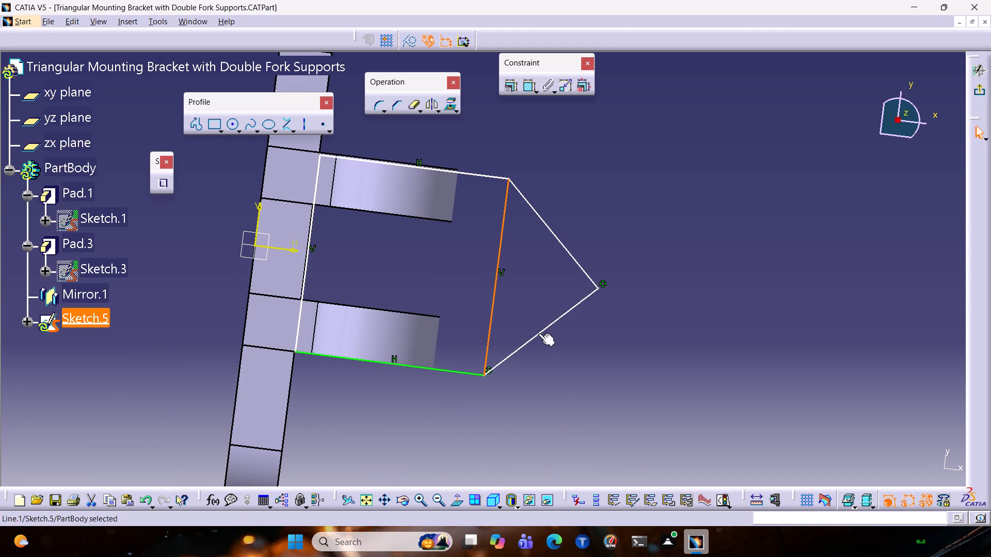
key("ctrl+z")
key("ctrl+z")
key("ctrl+z")
key("ctrl+z")
key("ctrl+z")
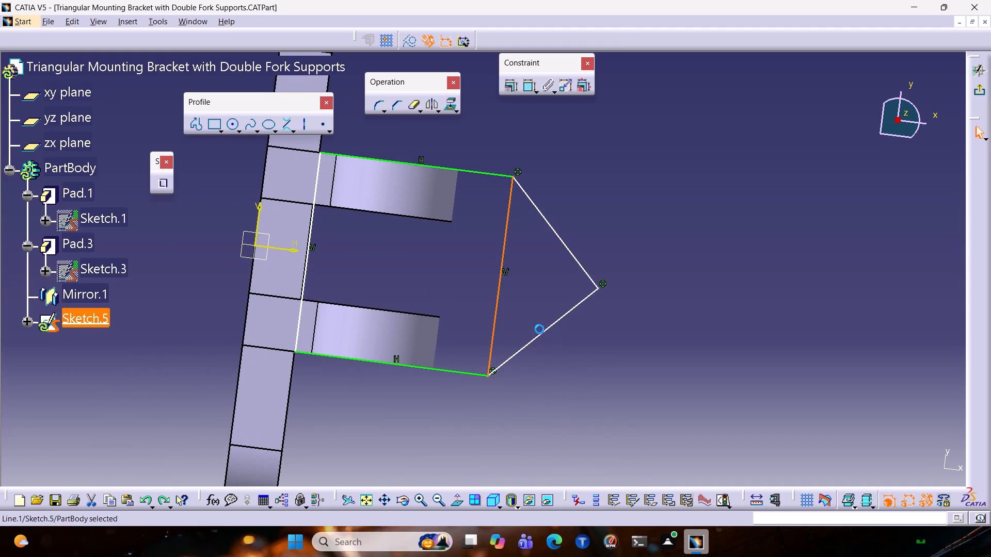
key("ctrl+z")
key("ctrl+z")
key("ctrl+z")
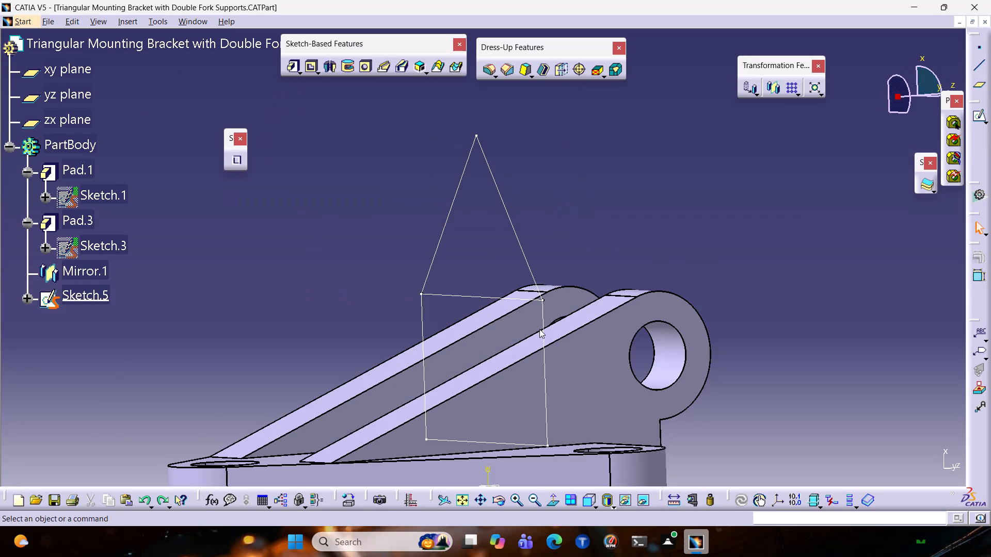
key("ctrl+z")
key("ctrl+z")
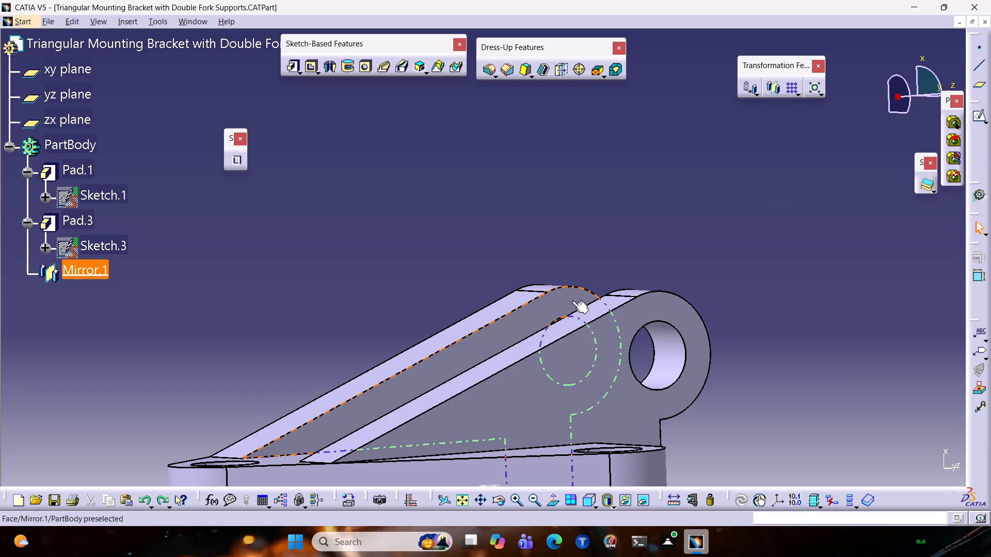
Save the bracket part.
middle_click_drag(527, 151, 482, 242, "ctrl")
key("ctrl+s")
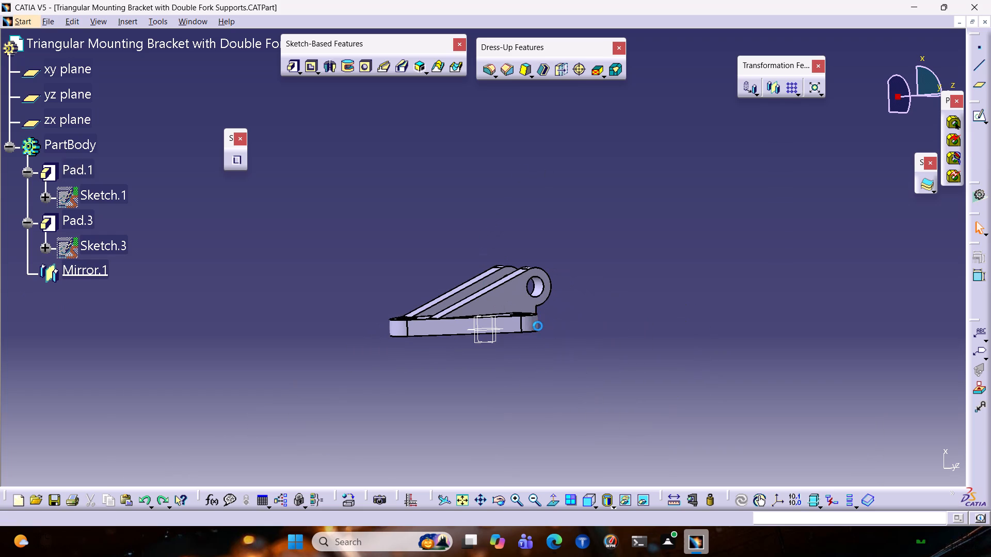
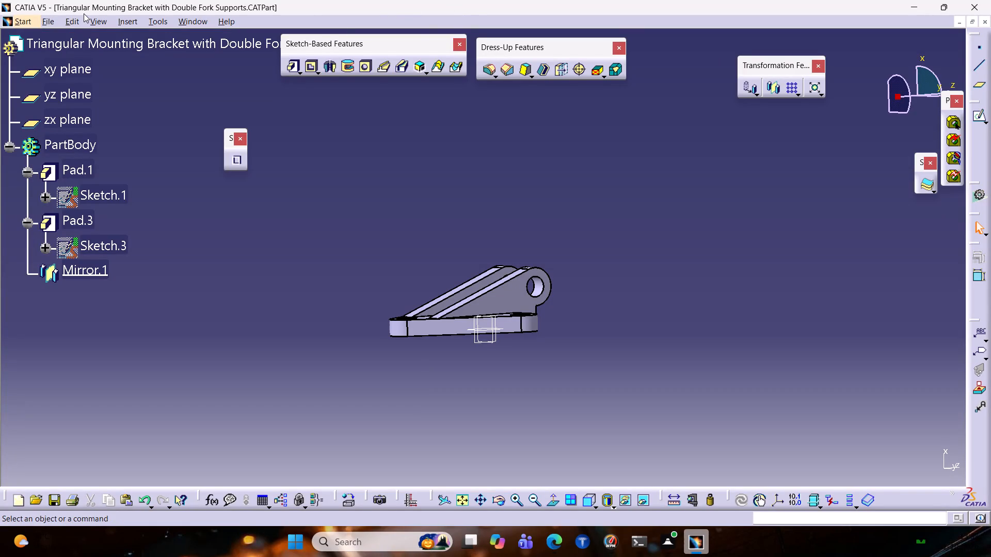
Save the part as a CATPart named Triangular Mounting Bracket with Double Fork Supports in Documents, overwriting the existing file.
left_click(51, 24)
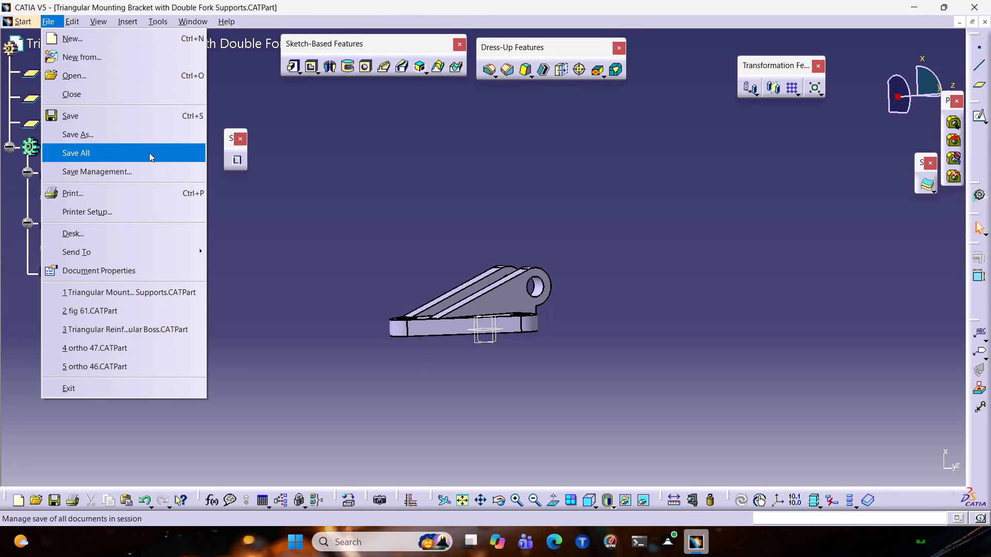
left_click(155, 134)
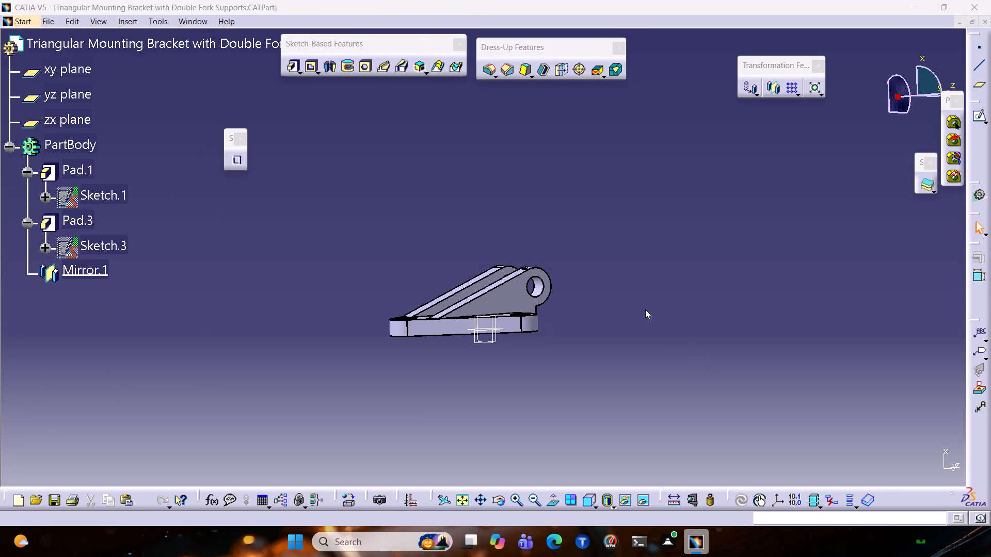
left_click(680, 373)
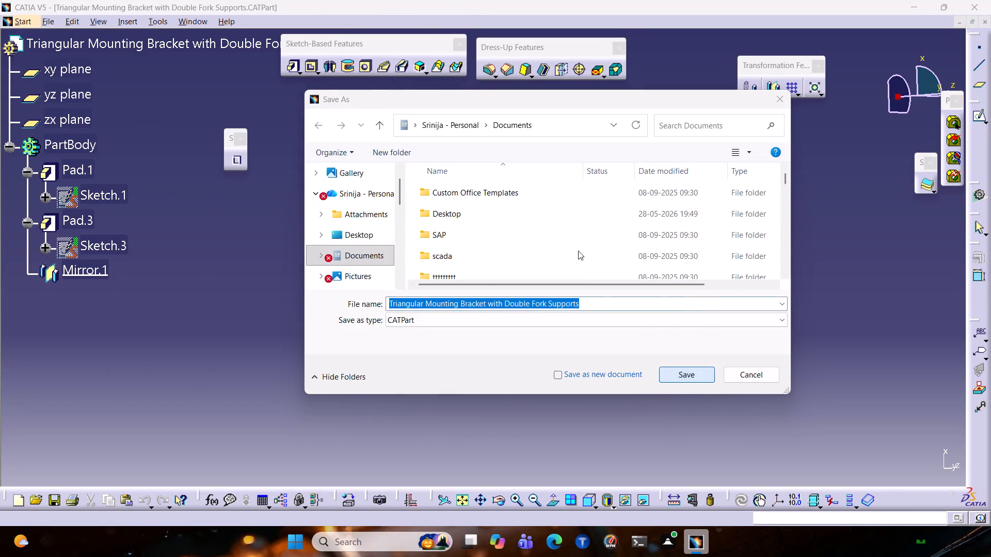
left_click(579, 299)
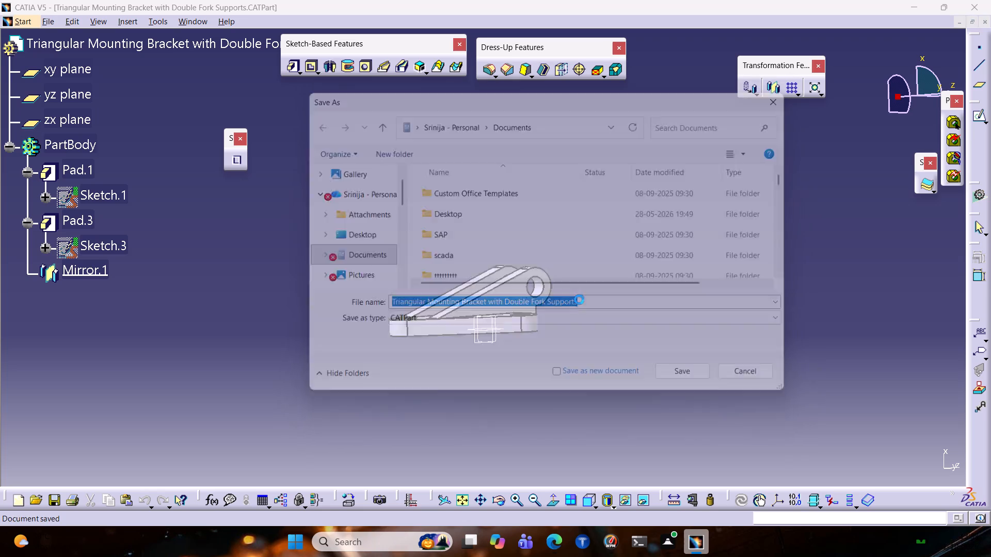
Save a copy of the bracket in another file format, keeping the name Triangular Mounting Bracket with Double Fork Supports in Documents.
left_click(40, 23)
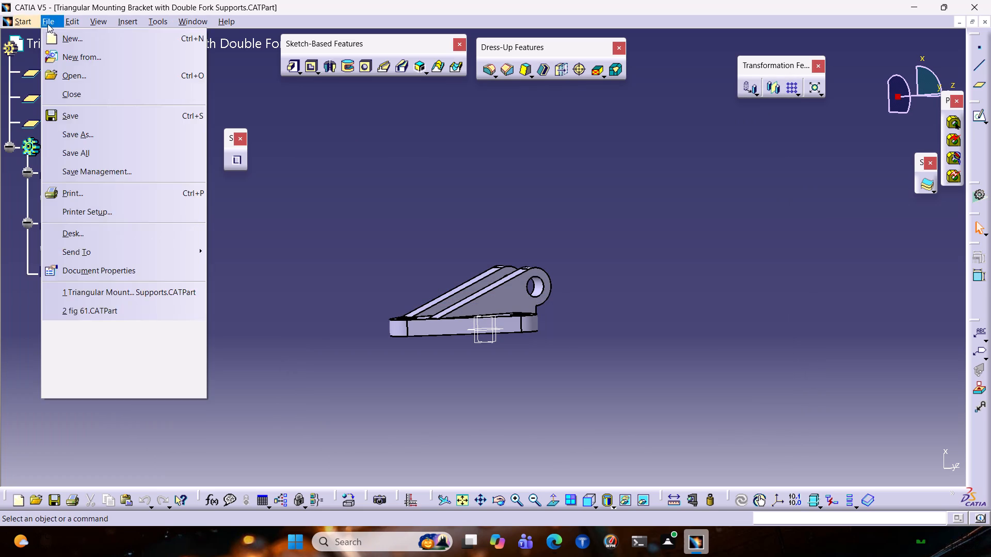
left_click(48, 24)
left_click(49, 22)
left_click(82, 136)
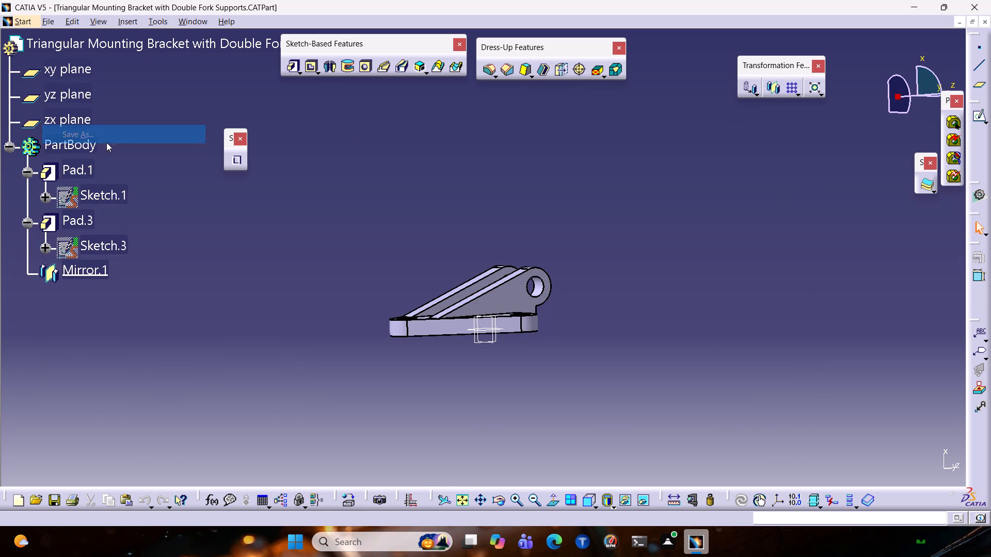
left_click(507, 317)
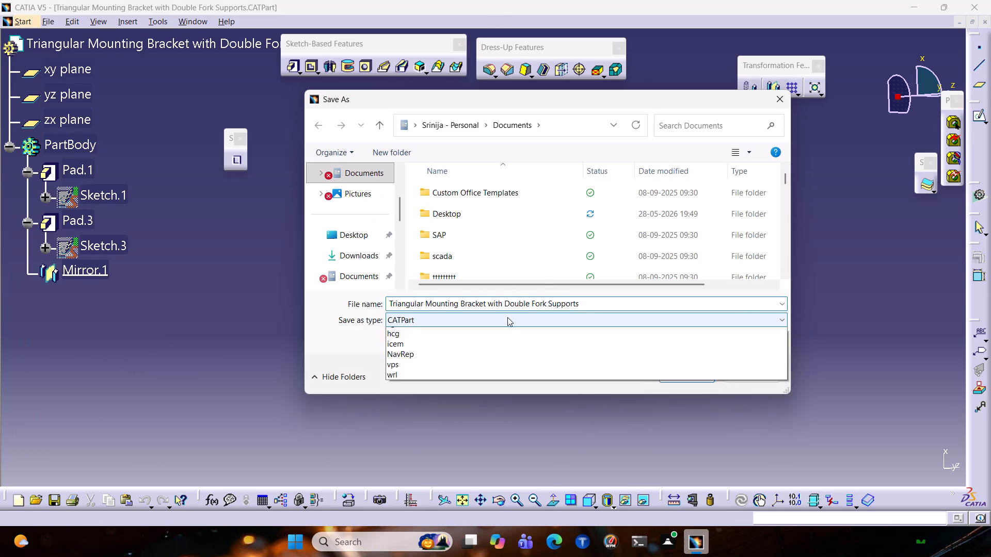
left_click(450, 351)
left_click(683, 375)
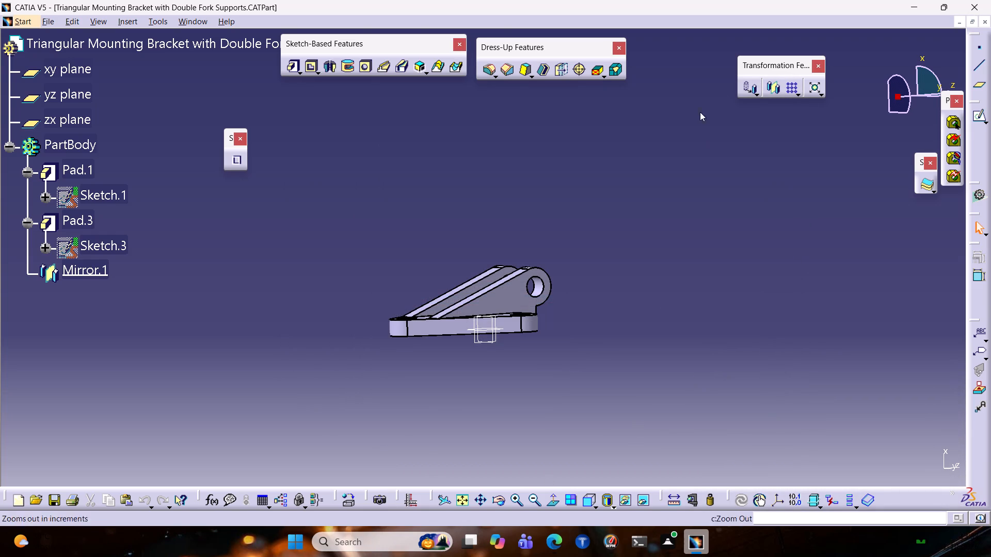
Stop the macro recording.
left_click(234, 158)
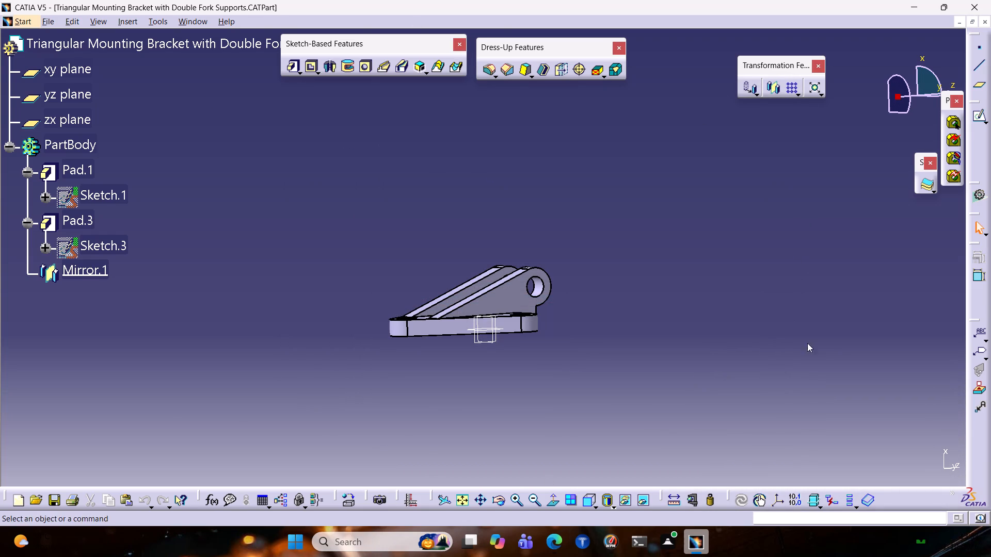